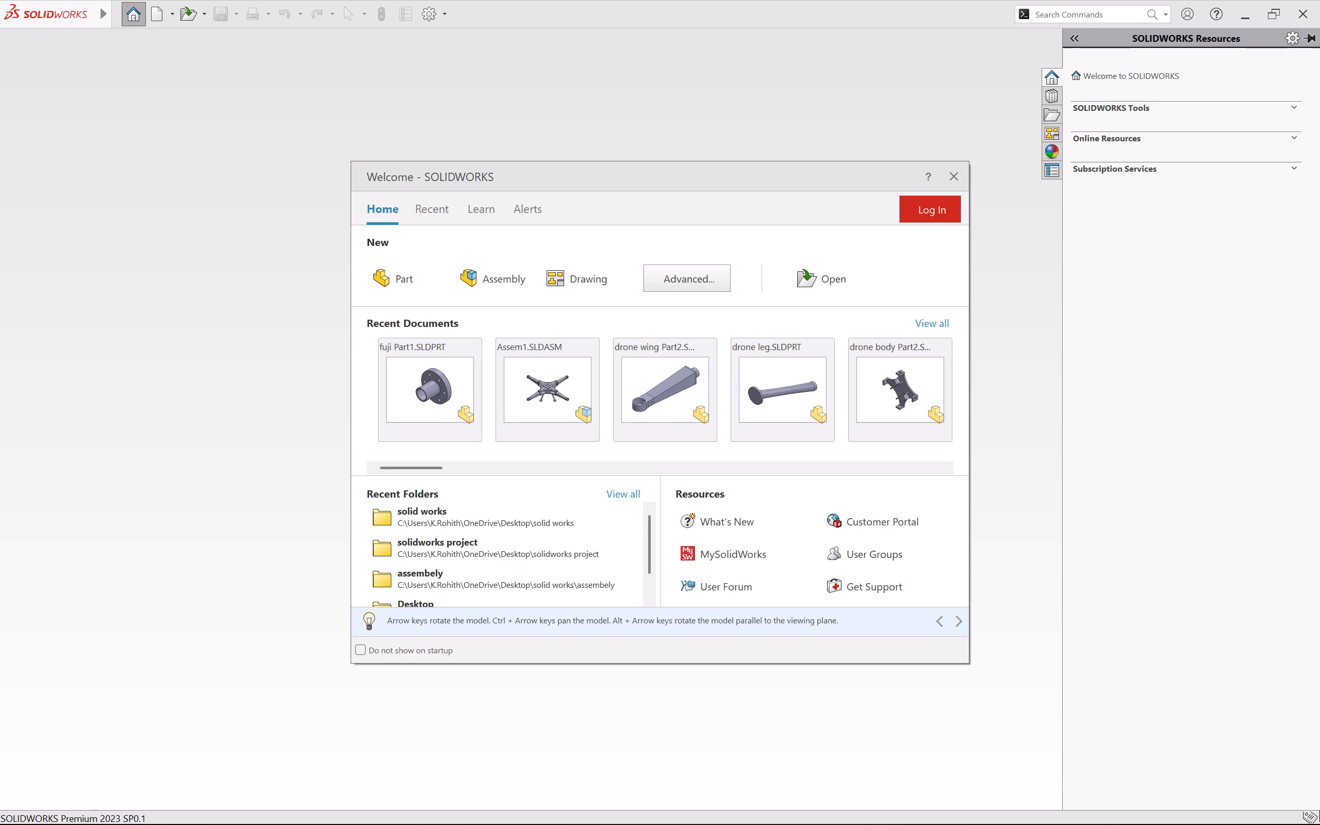
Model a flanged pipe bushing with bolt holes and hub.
Dismiss the welcome window and create a new part document.
{"action": "left_click", "coordinate": [959, 178]}
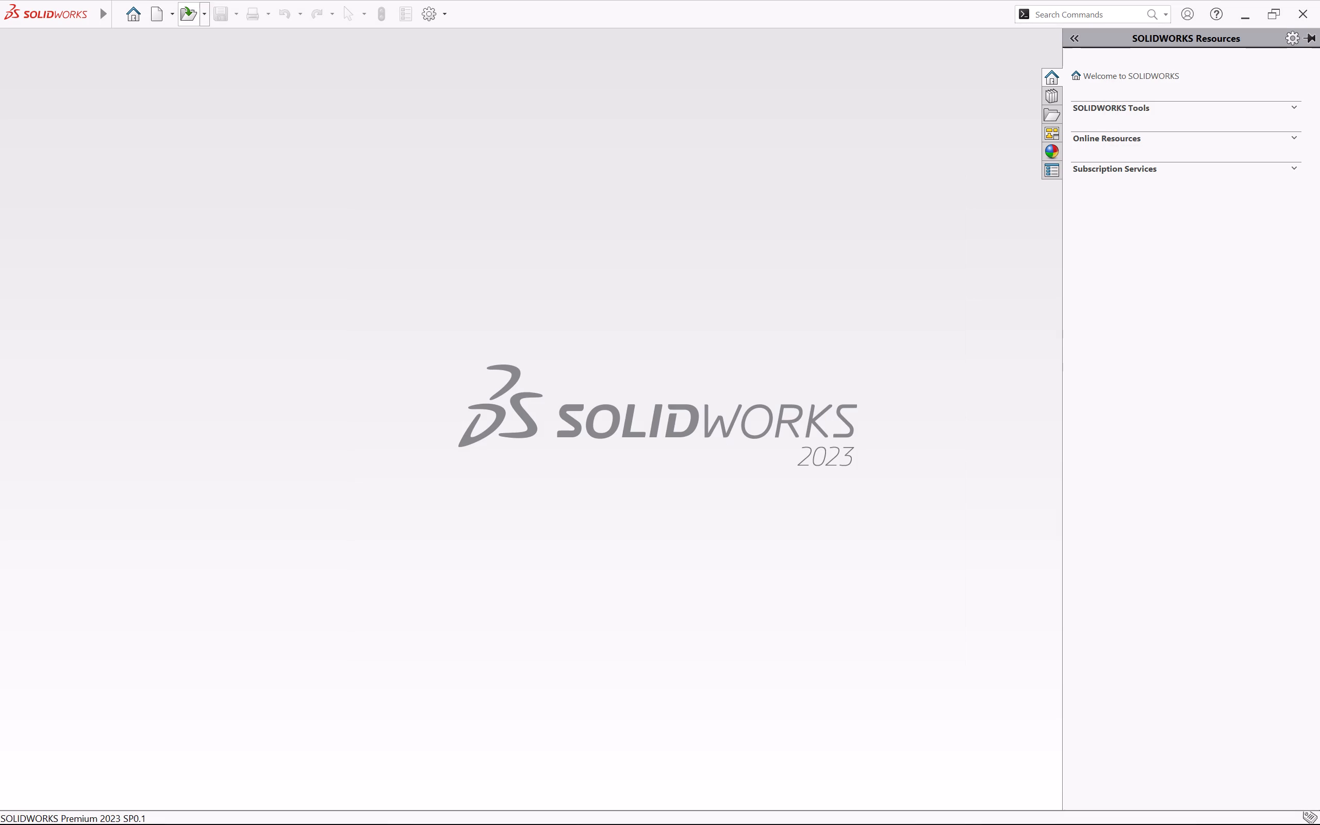
{"action": "left_click", "coordinate": [150, 9]}
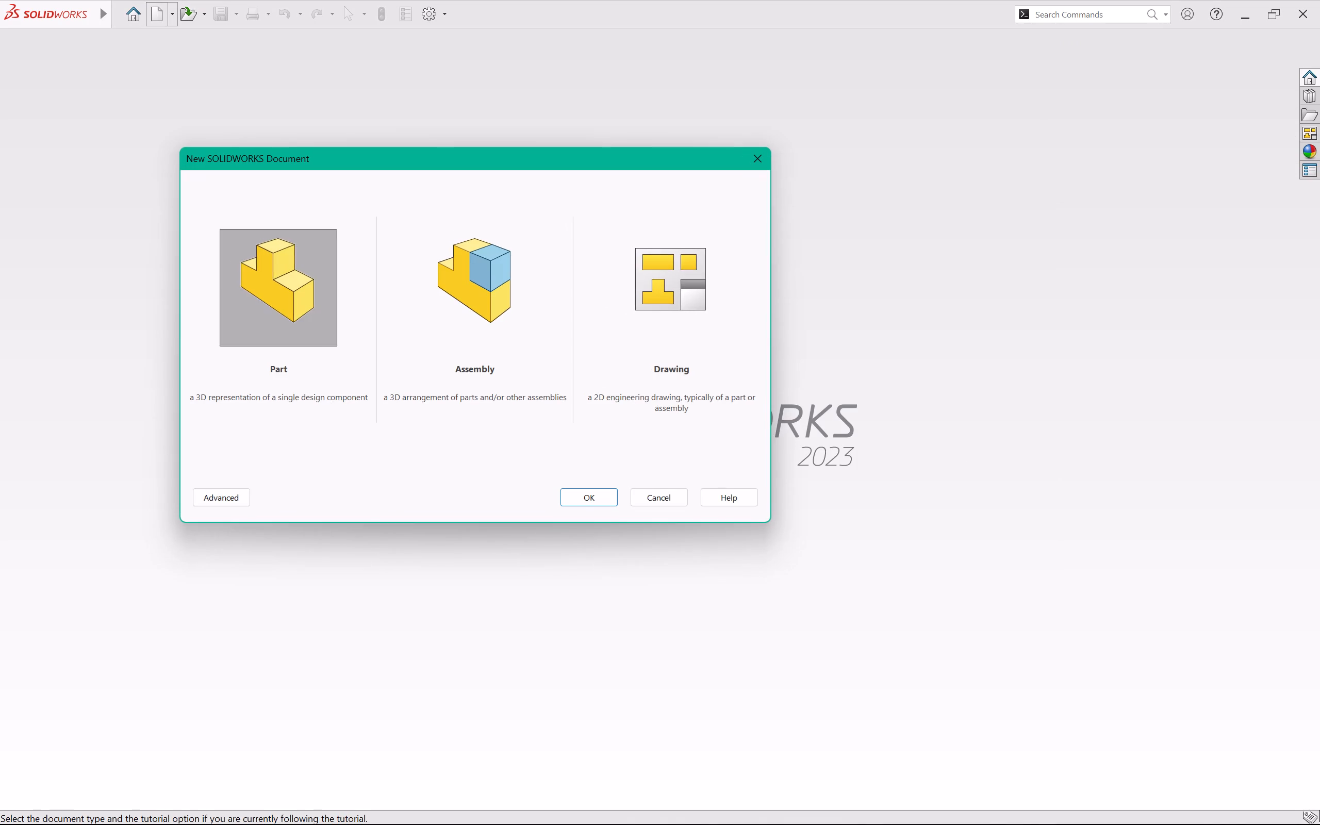
{"action": "left_click", "coordinate": [234, 269]}
{"action": "left_click", "coordinate": [591, 505]}
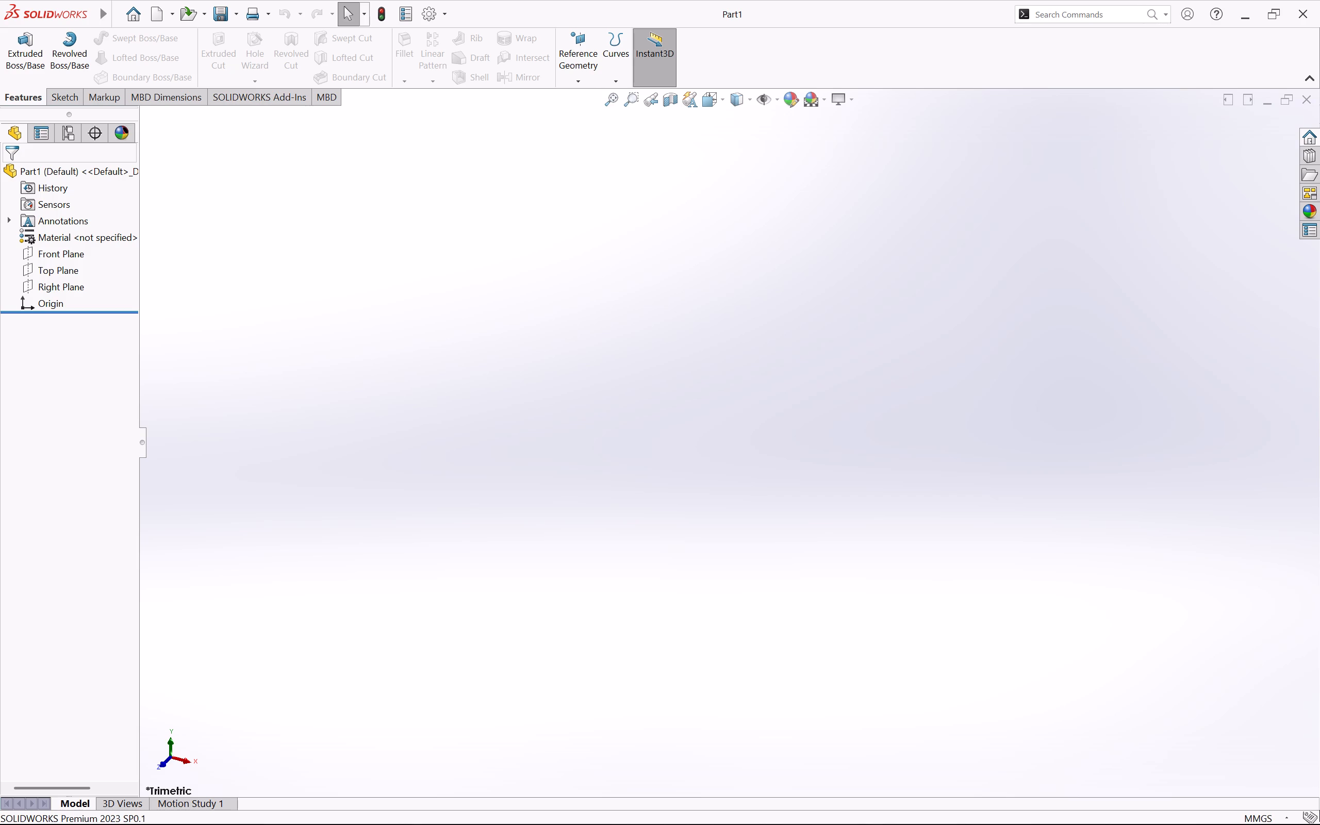
Start a new sketch on the Front Plane.
{"action": "left_click", "coordinate": [47, 99]}
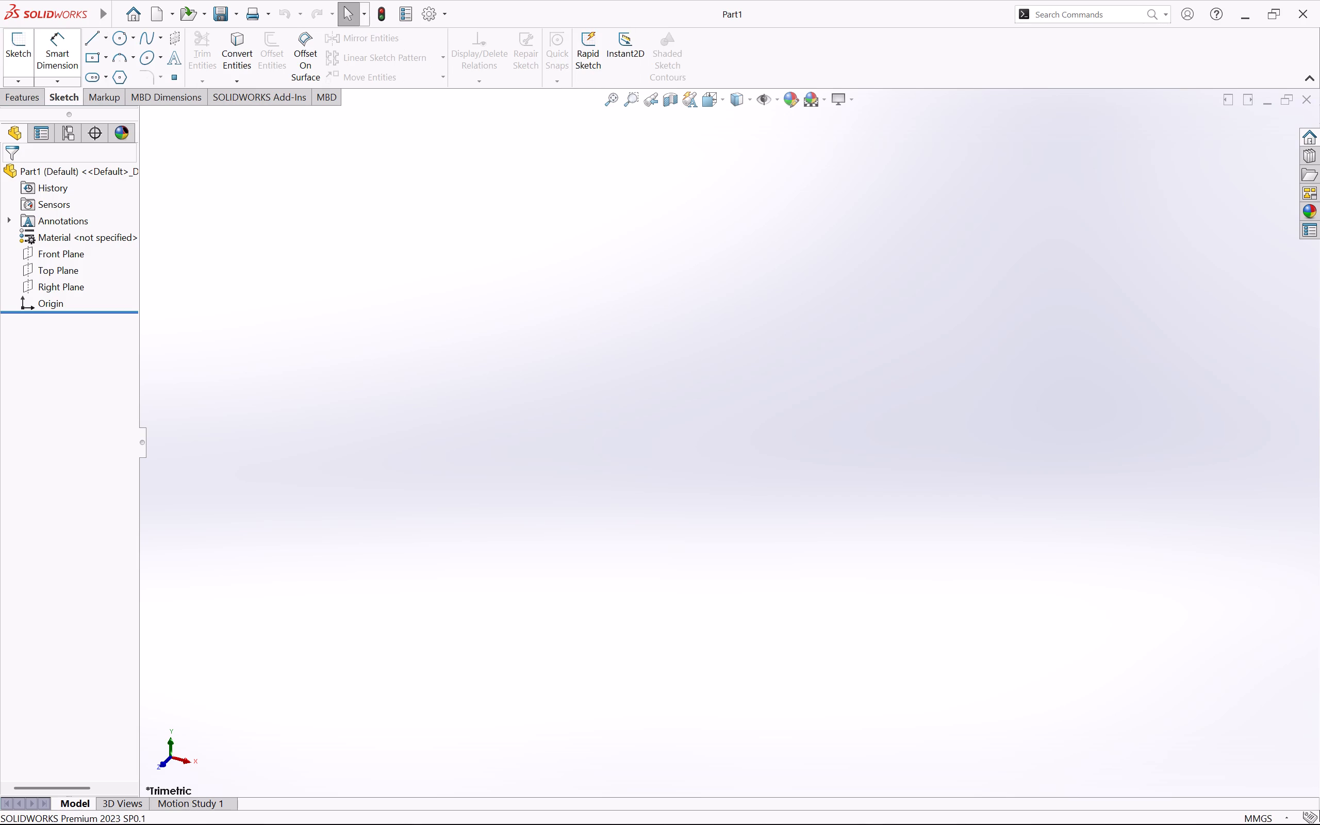
{"action": "left_click", "coordinate": [16, 41]}
{"action": "left_click", "coordinate": [534, 254]}
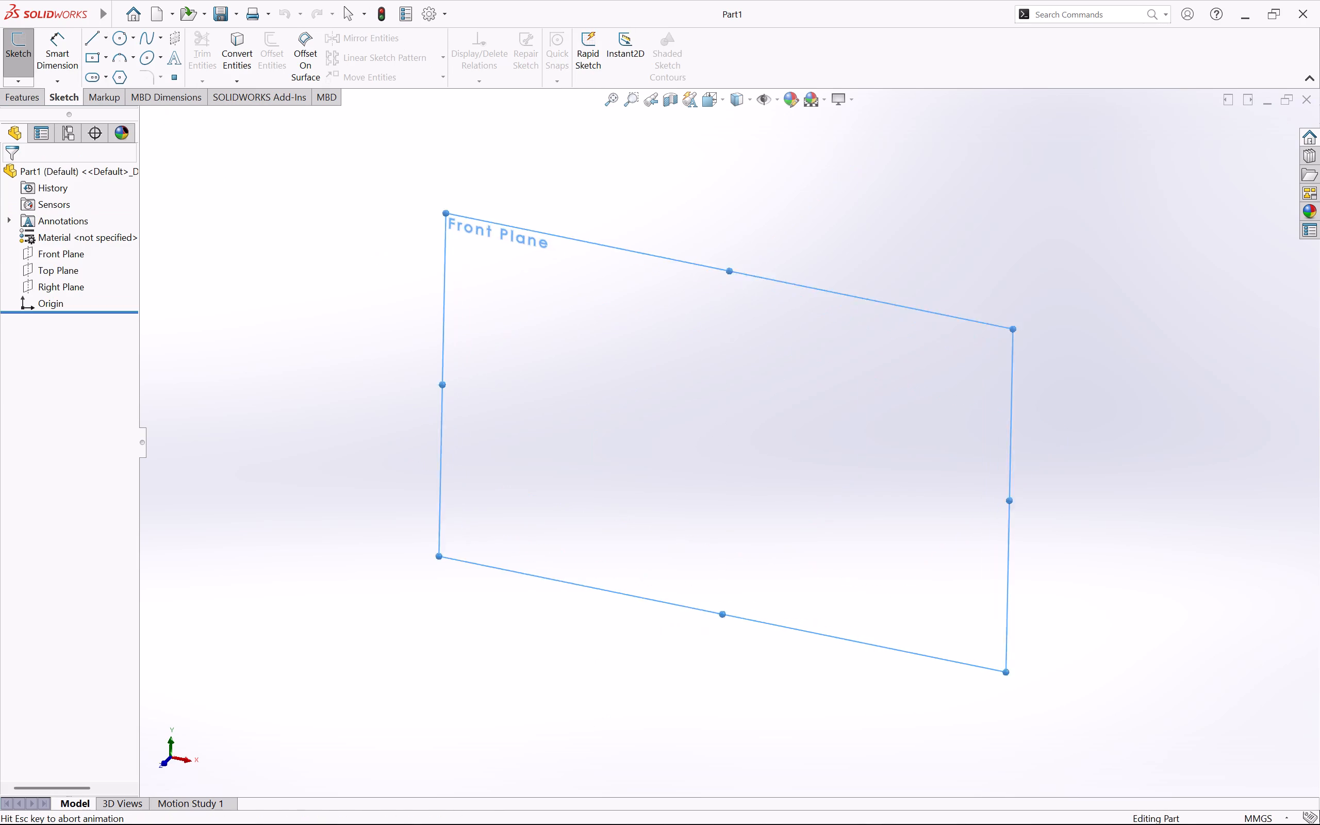
Sketch three concentric circles centred on the origin, with radii of about 57, 42 and 29 mm.
{"action": "left_click", "coordinate": [119, 37]}
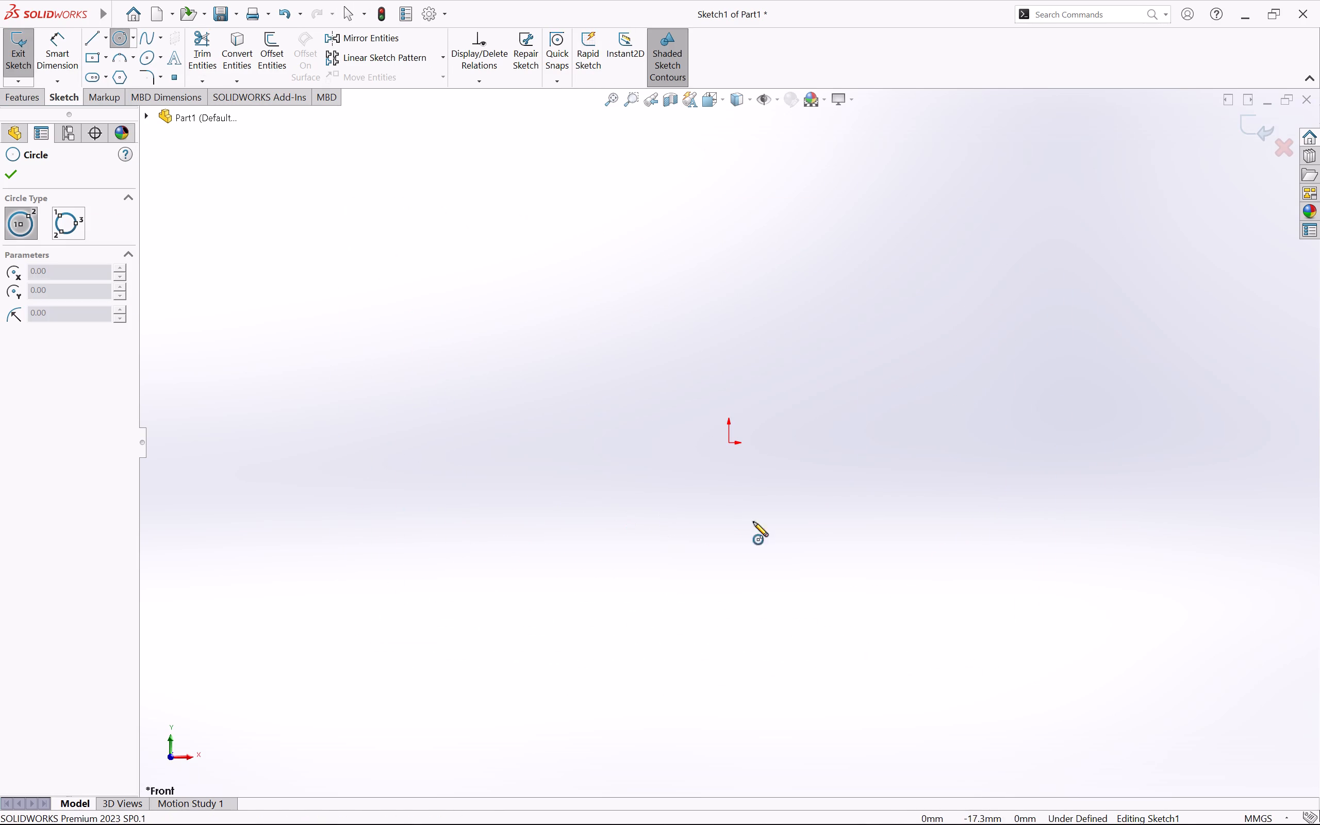
{"action": "left_click", "coordinate": [731, 444]}
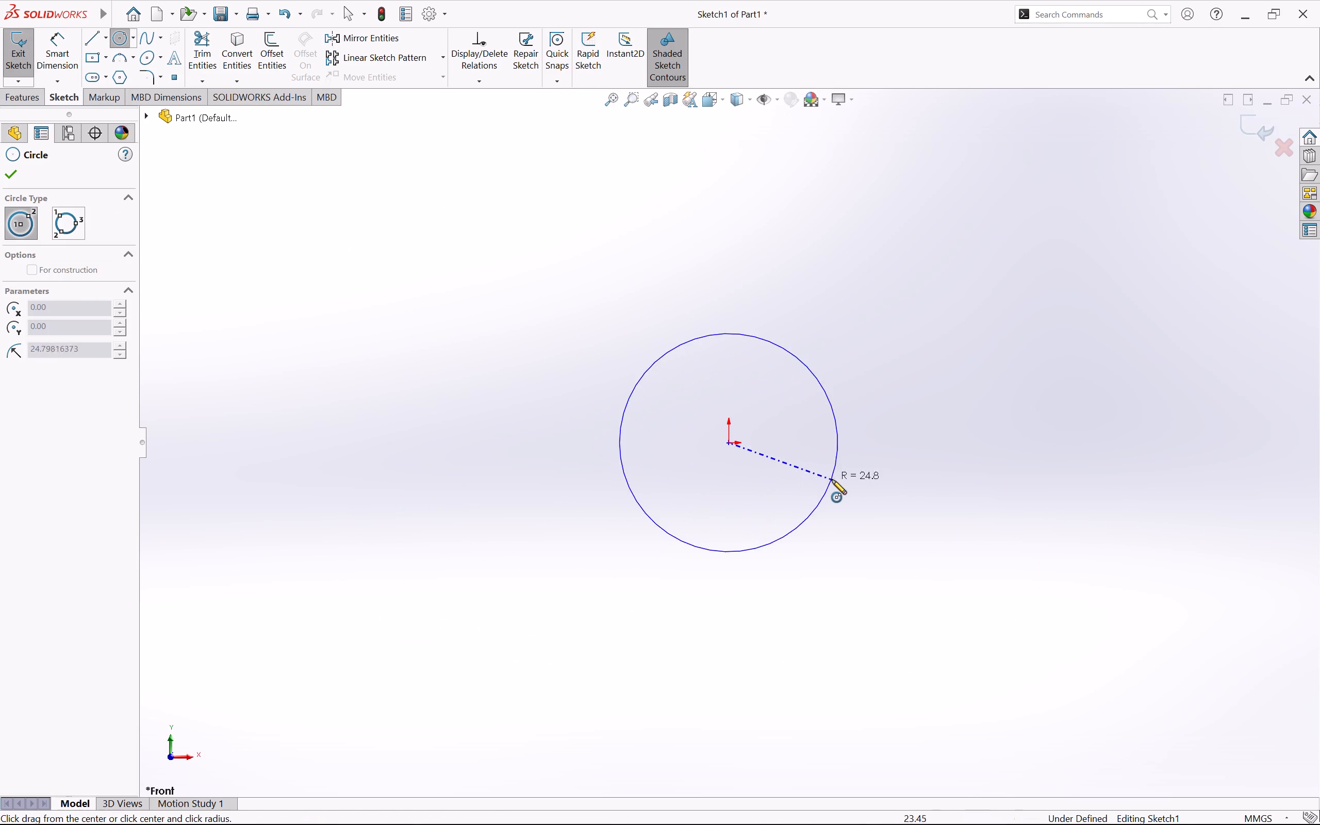
{"action": "left_click", "coordinate": [968, 516]}
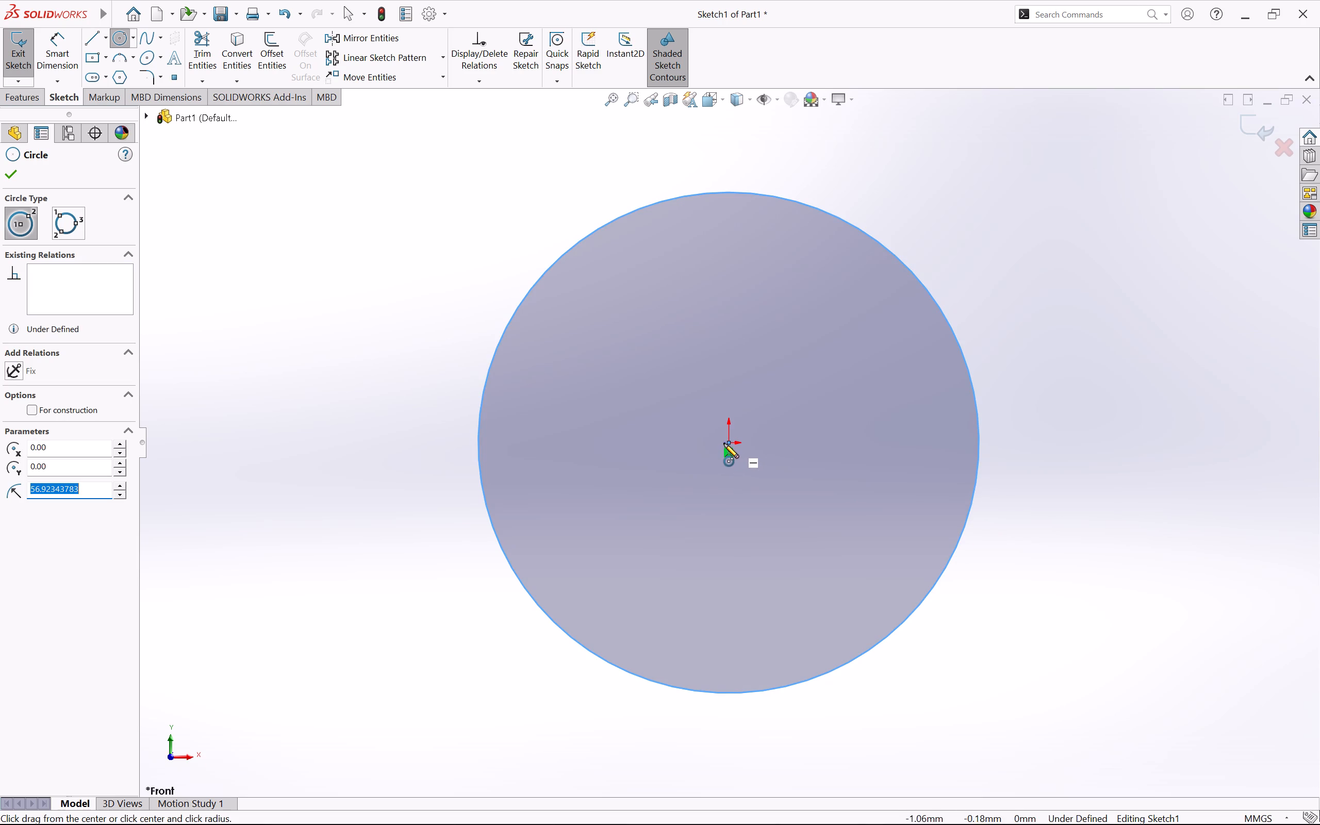
{"action": "left_click", "coordinate": [728, 443]}
{"action": "left_click", "coordinate": [892, 527]}
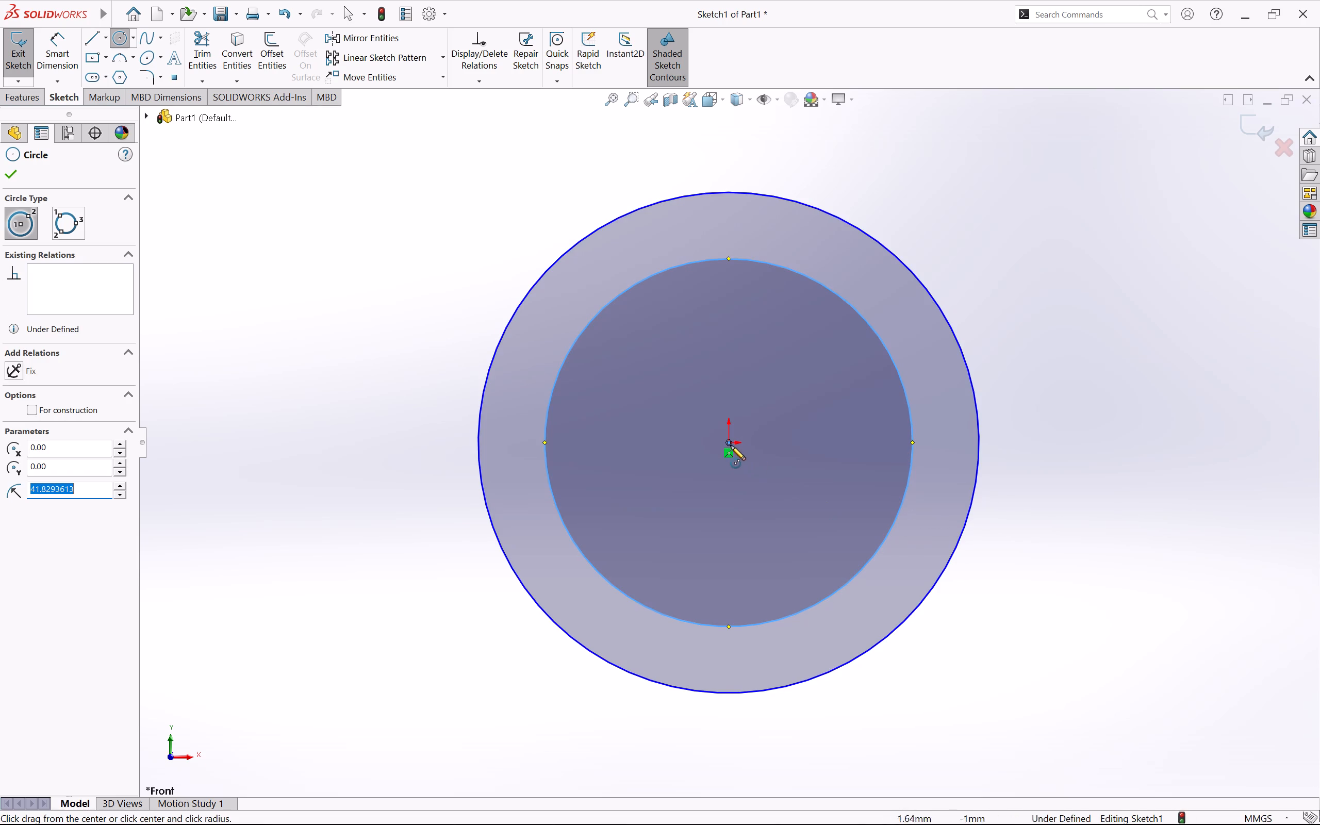
{"action": "left_click", "coordinate": [729, 445]}
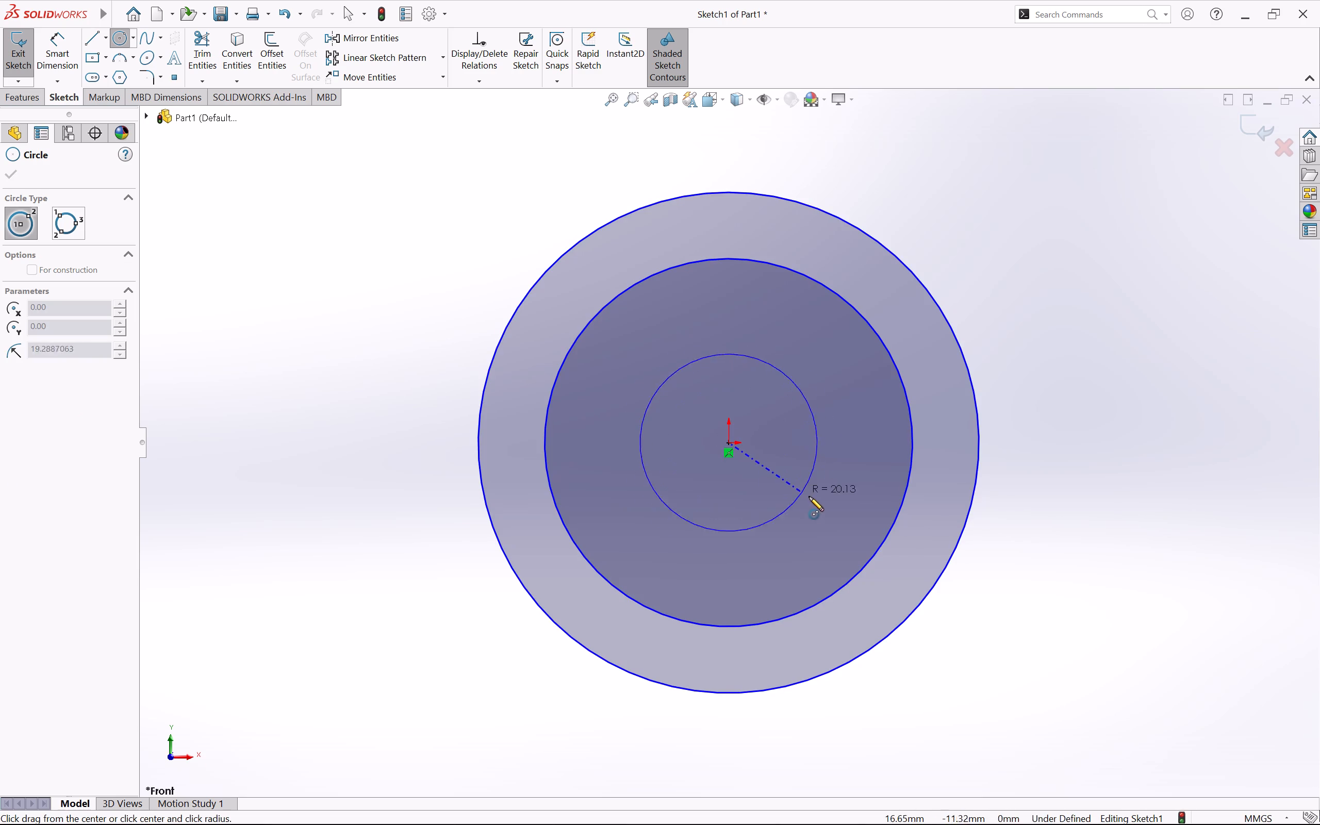
{"action": "left_click", "coordinate": [838, 505]}
{"action": "key", "text": "Escape"}
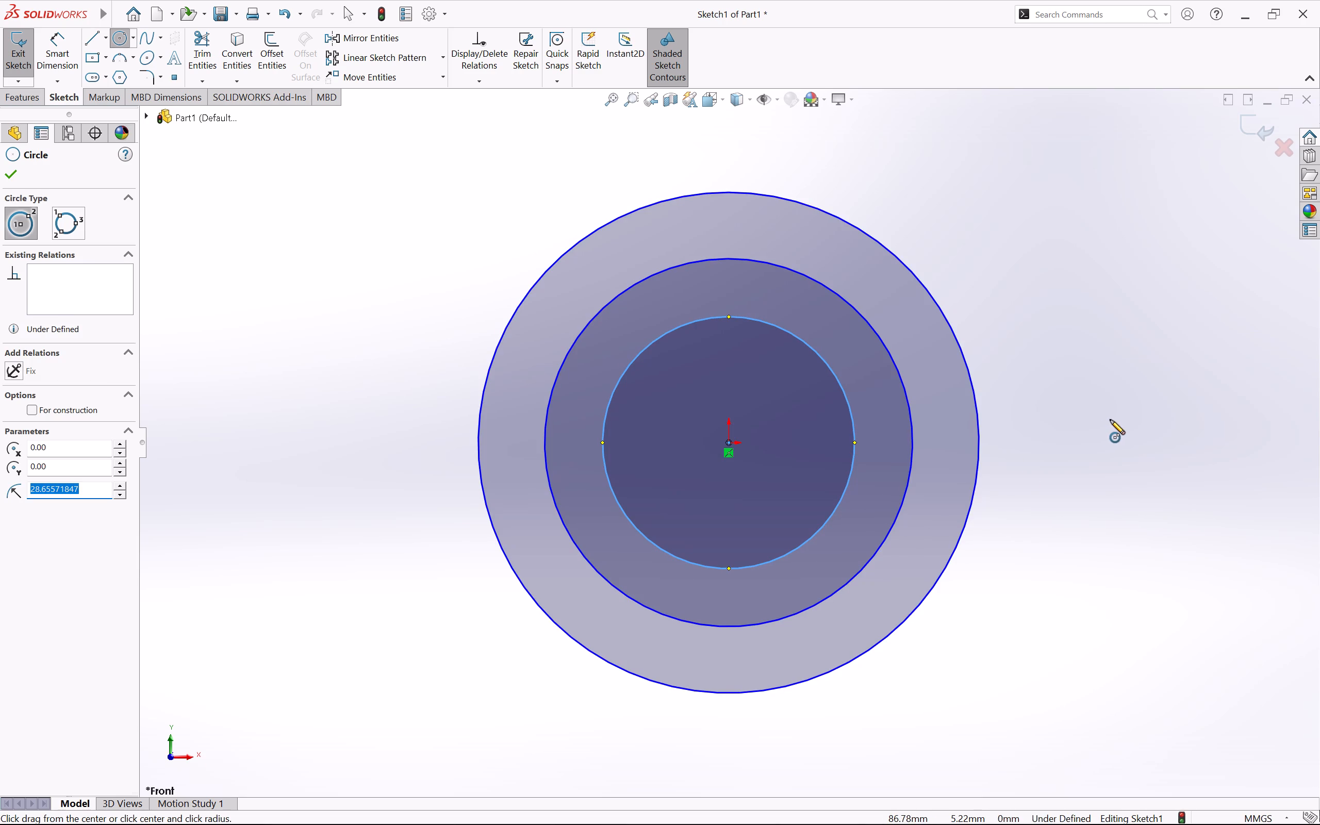
Dimension the outer circle's diameter as 120 mm with Smart Dimension.
{"action": "right_click_drag", "start_coordinate": [1127, 444], "coordinate": [1065, 219]}
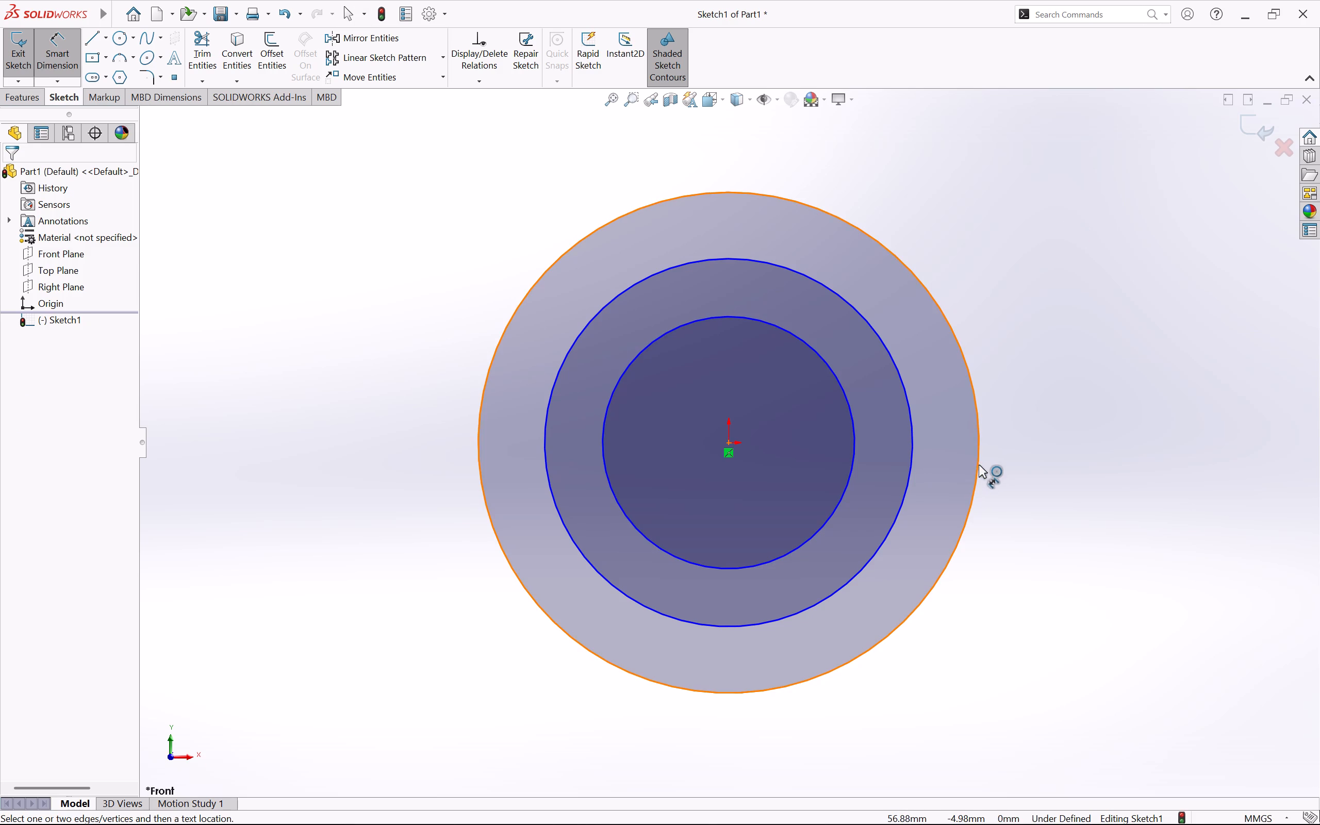
{"action": "left_click", "coordinate": [979, 465]}
{"action": "left_click", "coordinate": [1113, 402]}
{"action": "key", "text": "Delete"}
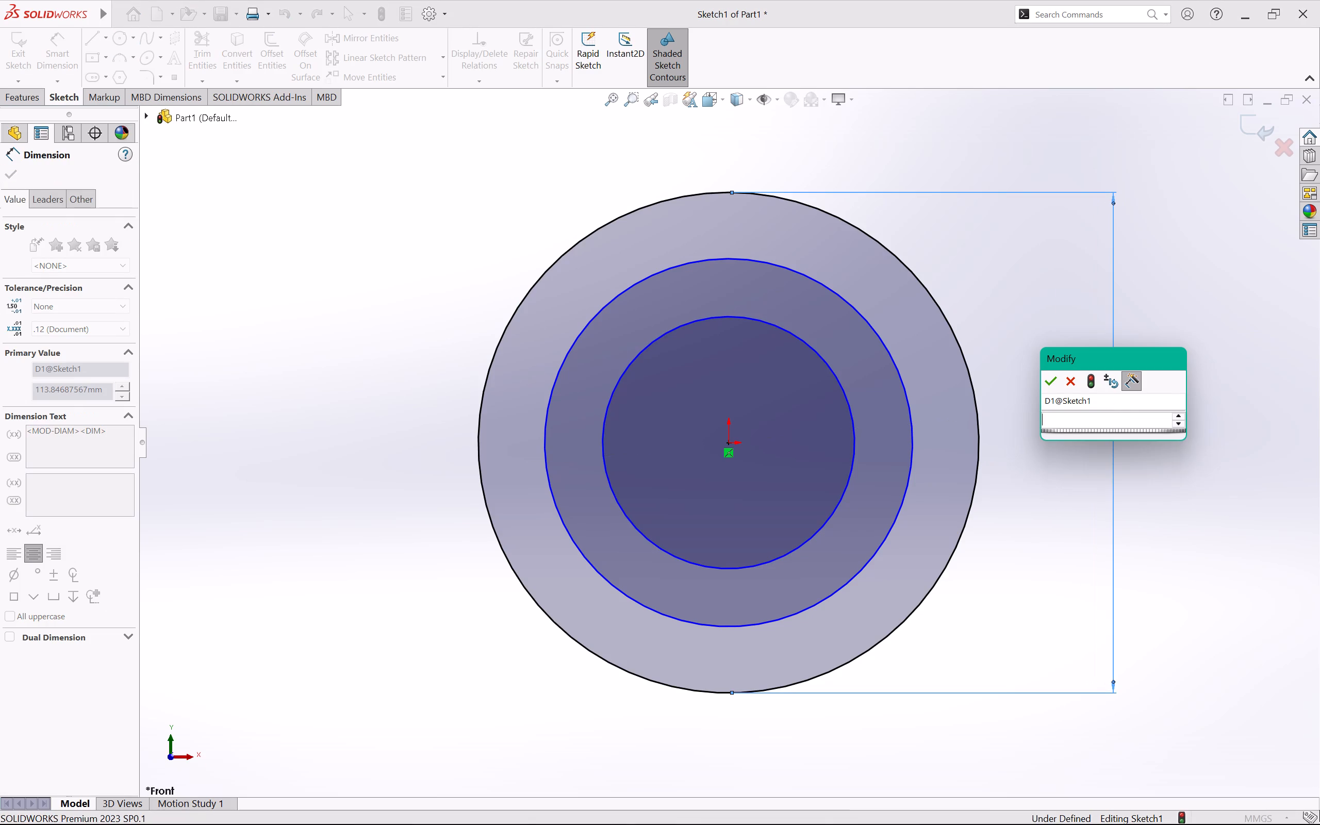
{"action": "type", "text": "120"}
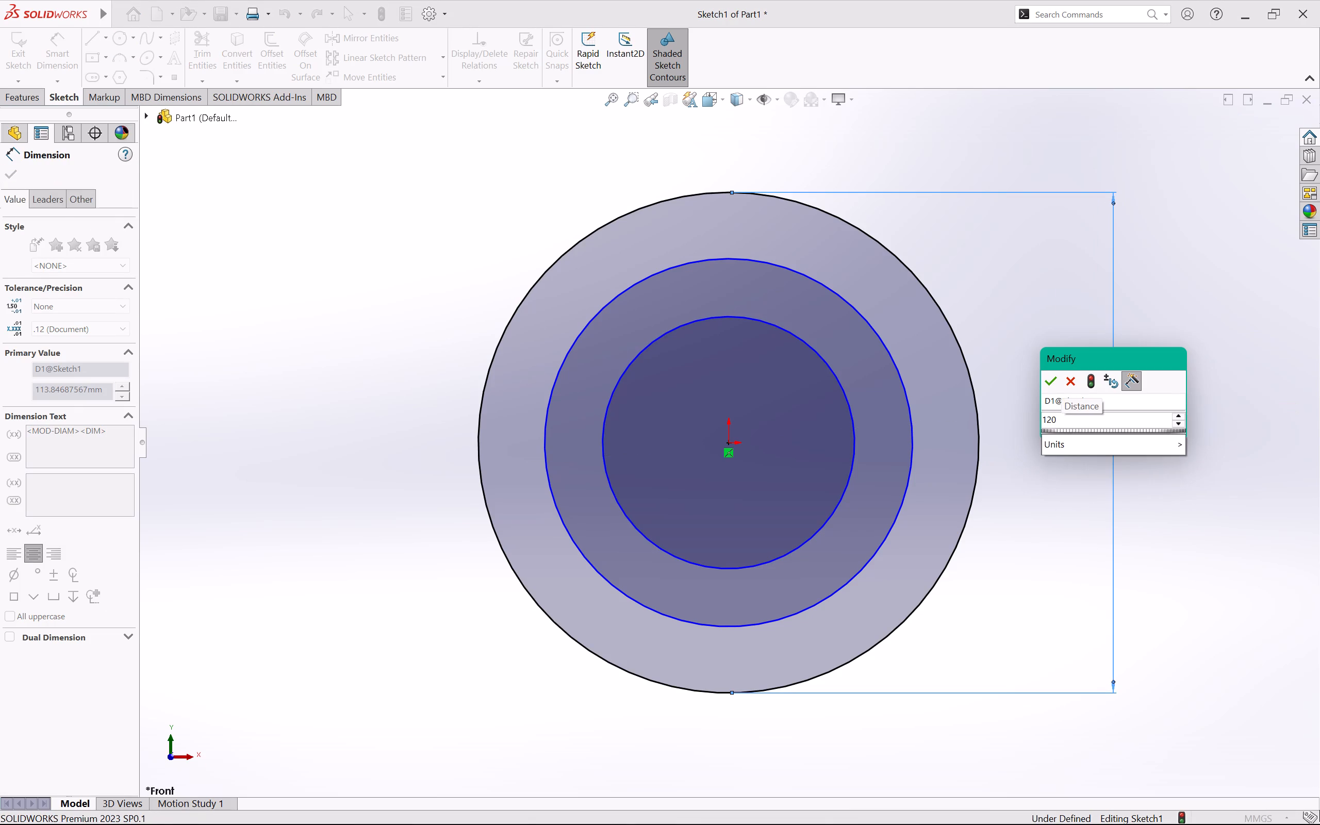
{"action": "key", "text": "Return"}
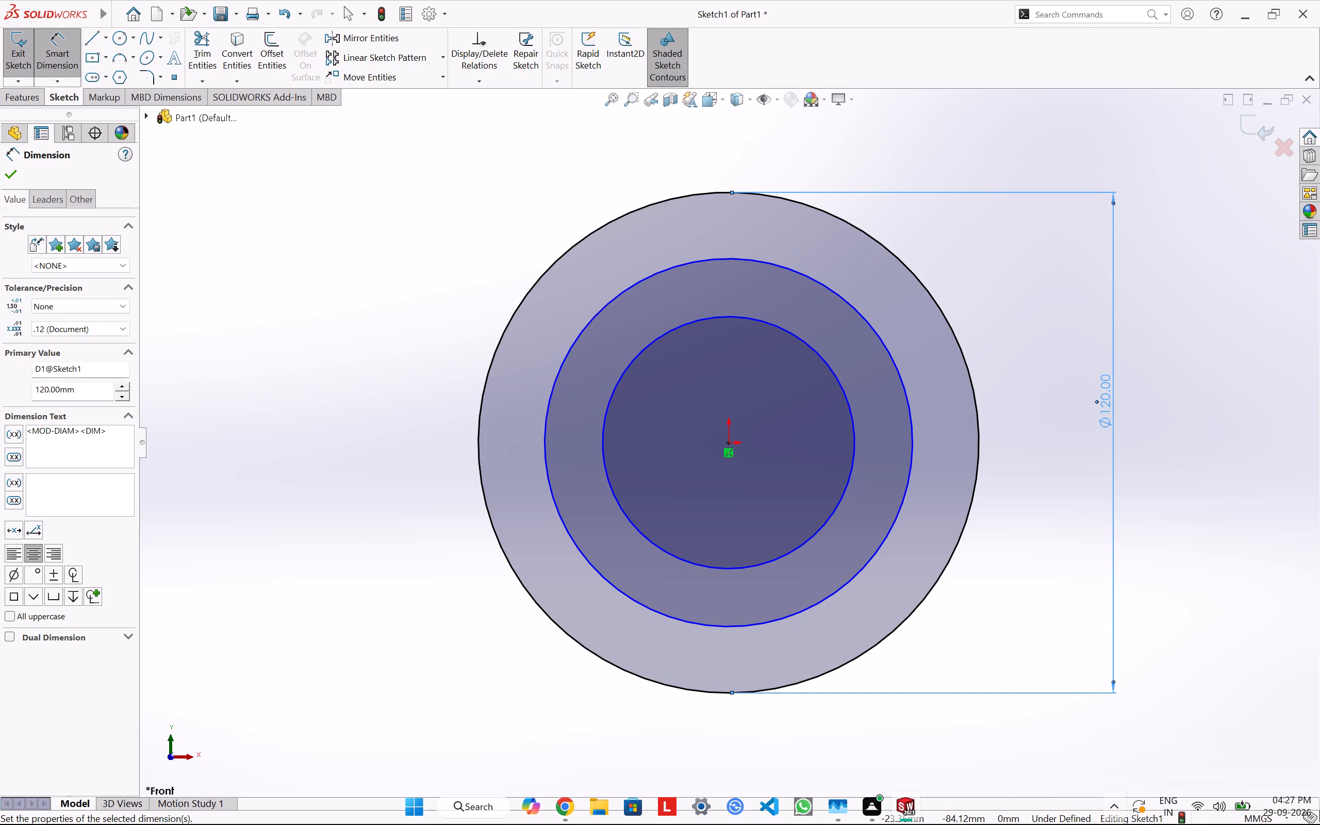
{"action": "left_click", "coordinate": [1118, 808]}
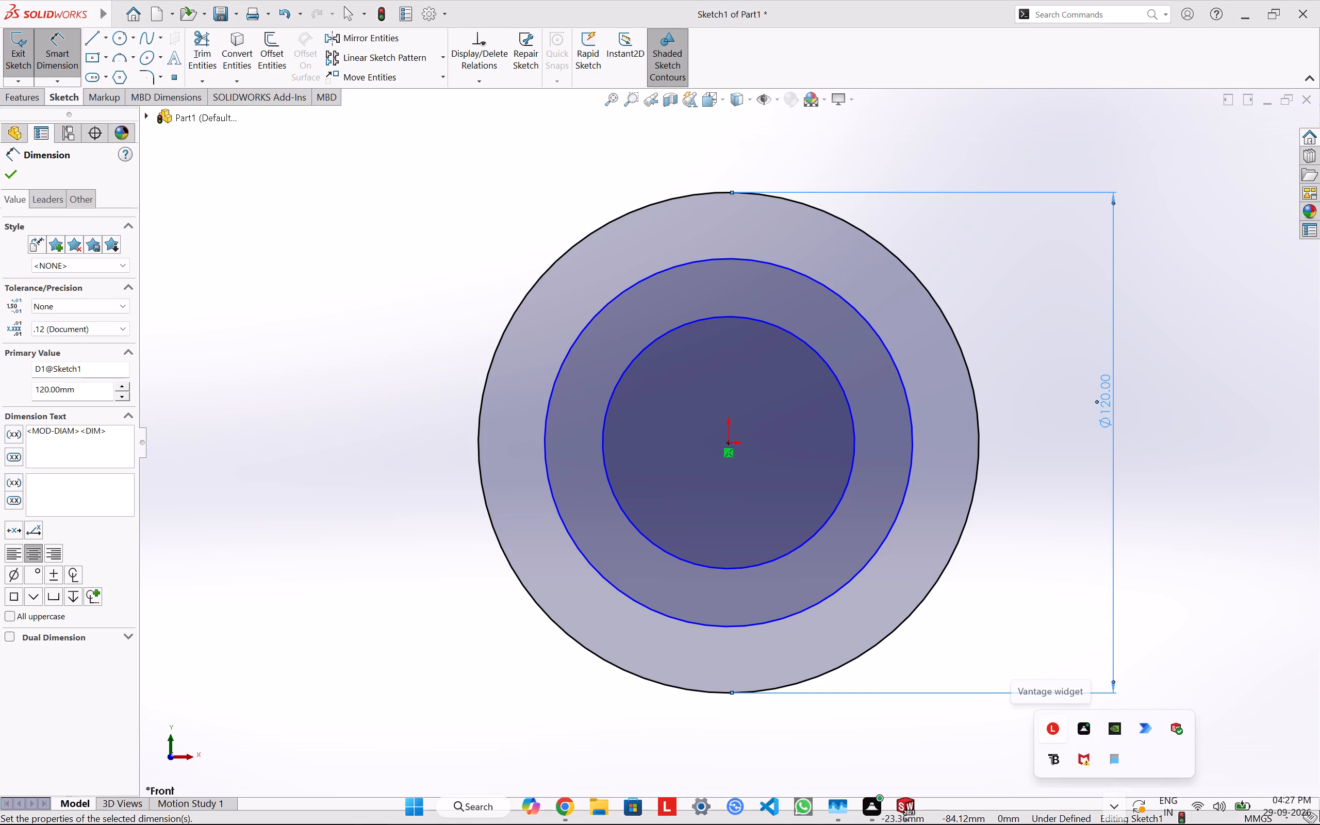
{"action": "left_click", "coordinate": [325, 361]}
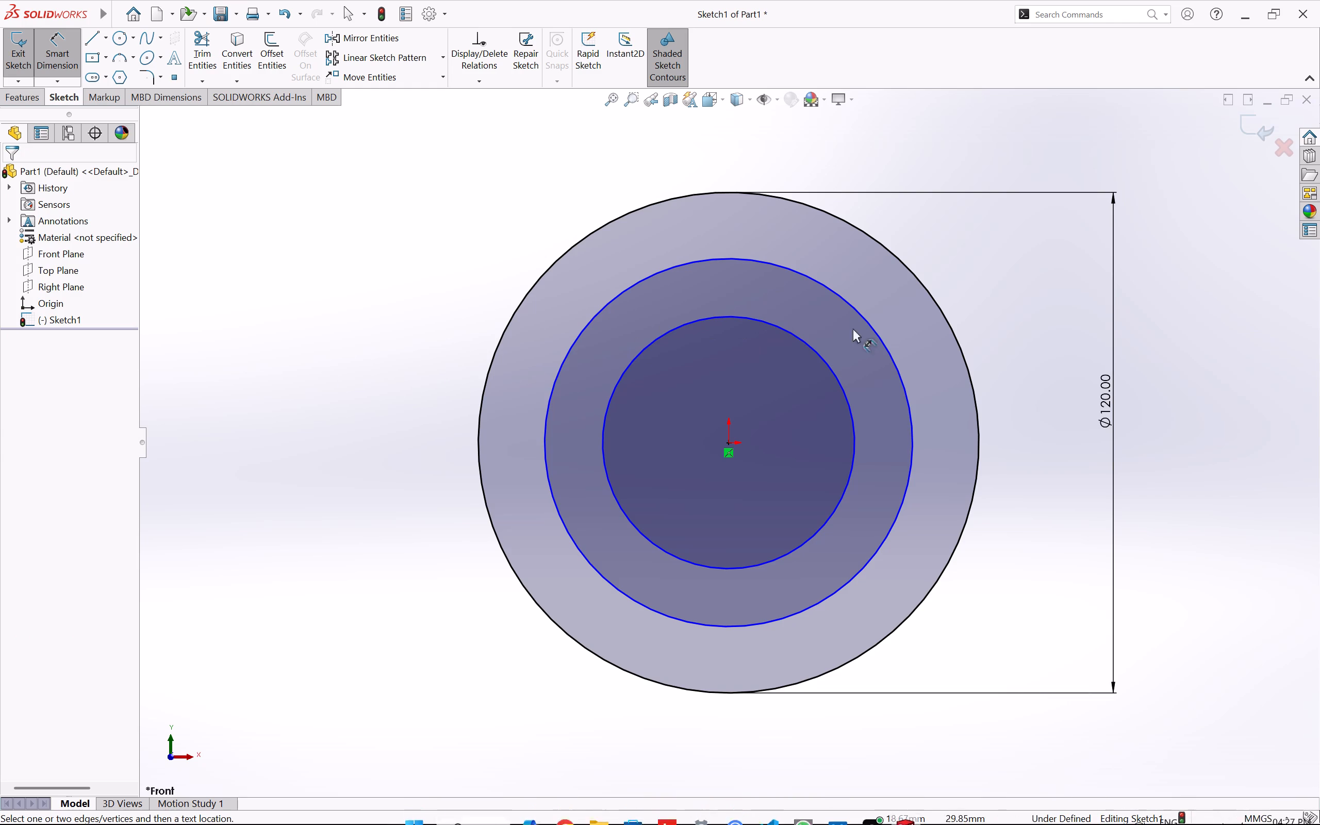
Dimension the middle circle's diameter as 90 mm.
{"action": "left_click", "coordinate": [900, 378]}
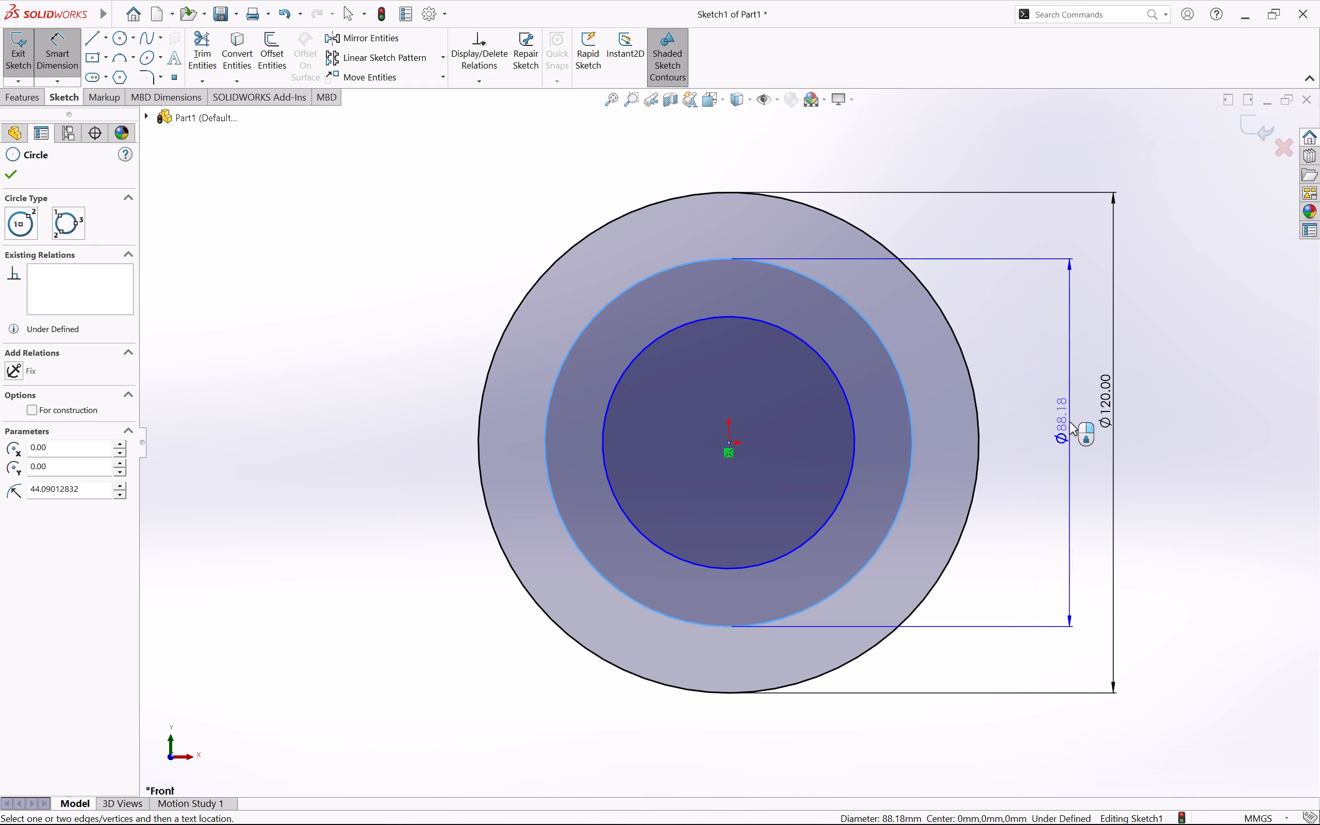
{"action": "left_click", "coordinate": [1070, 422]}
{"action": "key", "text": "BackSpace"}
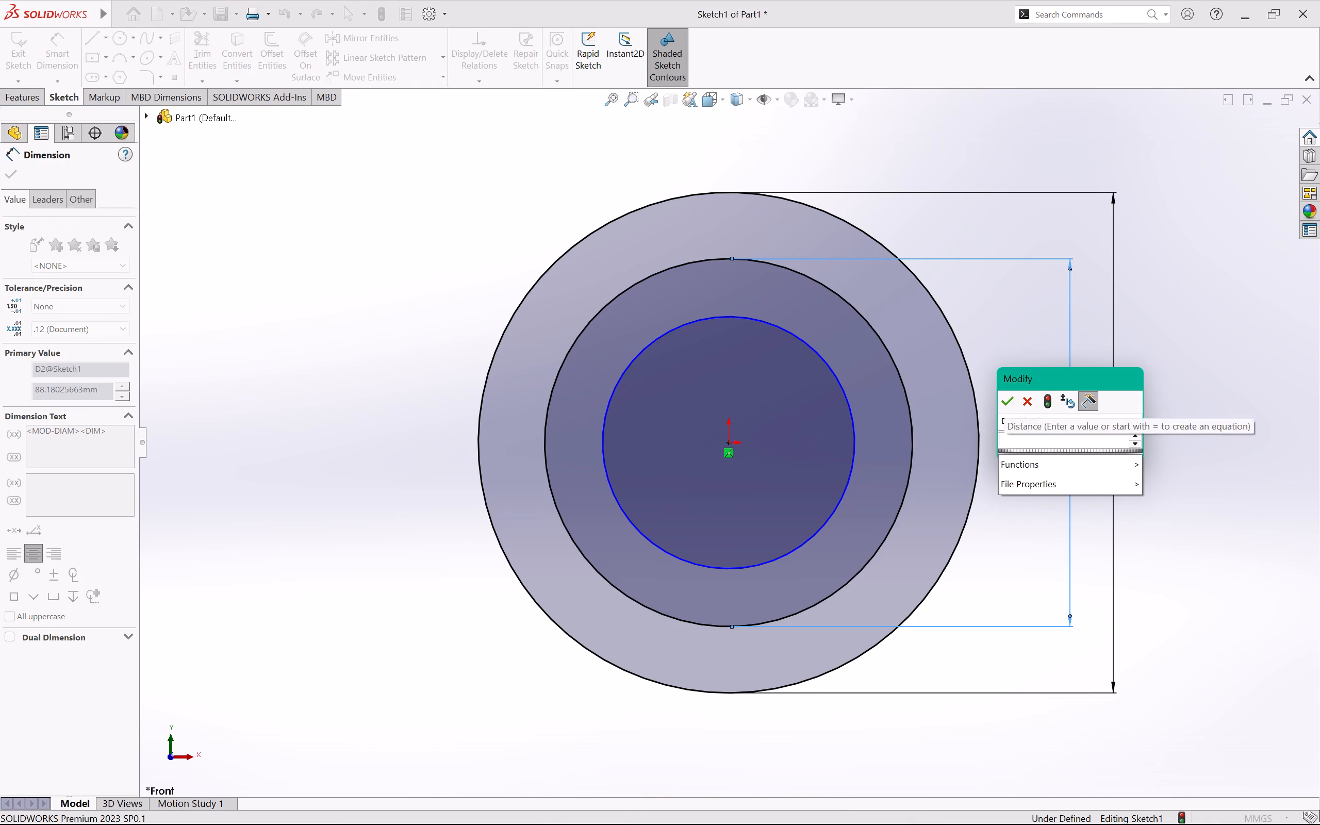
{"action": "type", "text": "90"}
{"action": "key", "text": "Return"}
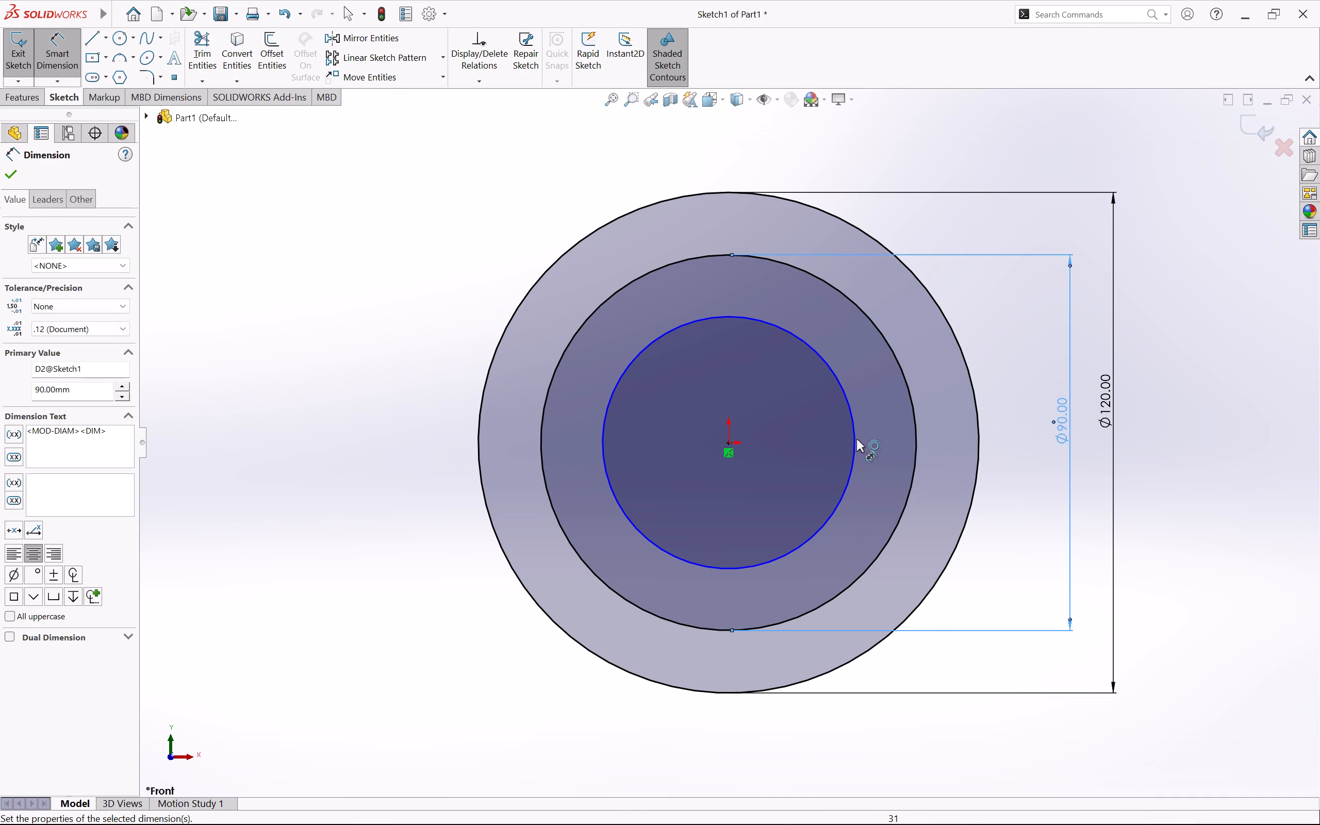
Dimension the innermost circle's diameter as 50 mm and leave the dimension tool.
{"action": "left_click", "coordinate": [854, 439]}
{"action": "left_click", "coordinate": [1032, 411]}
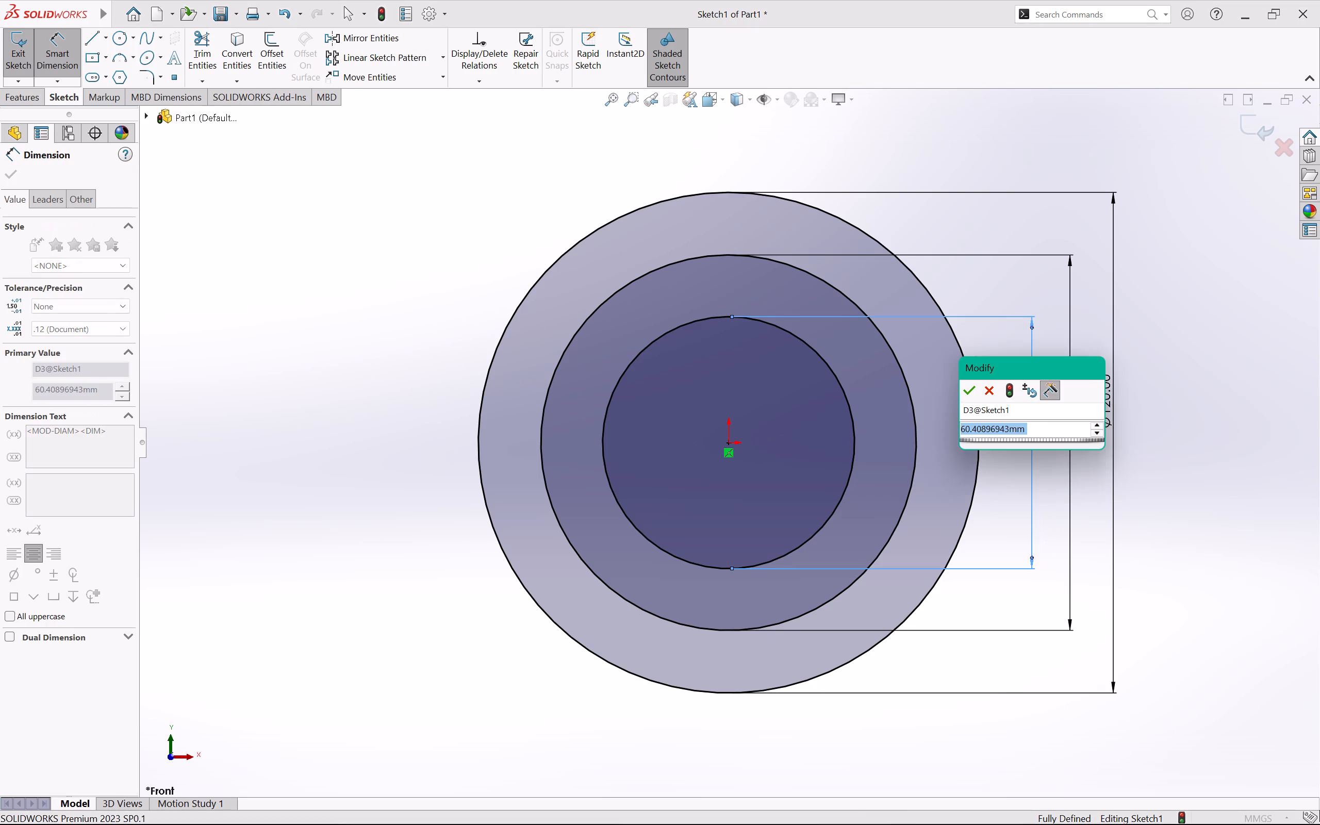
{"action": "key", "text": "BackSpace"}
{"action": "type", "text": "50"}
{"action": "key", "text": "Return"}
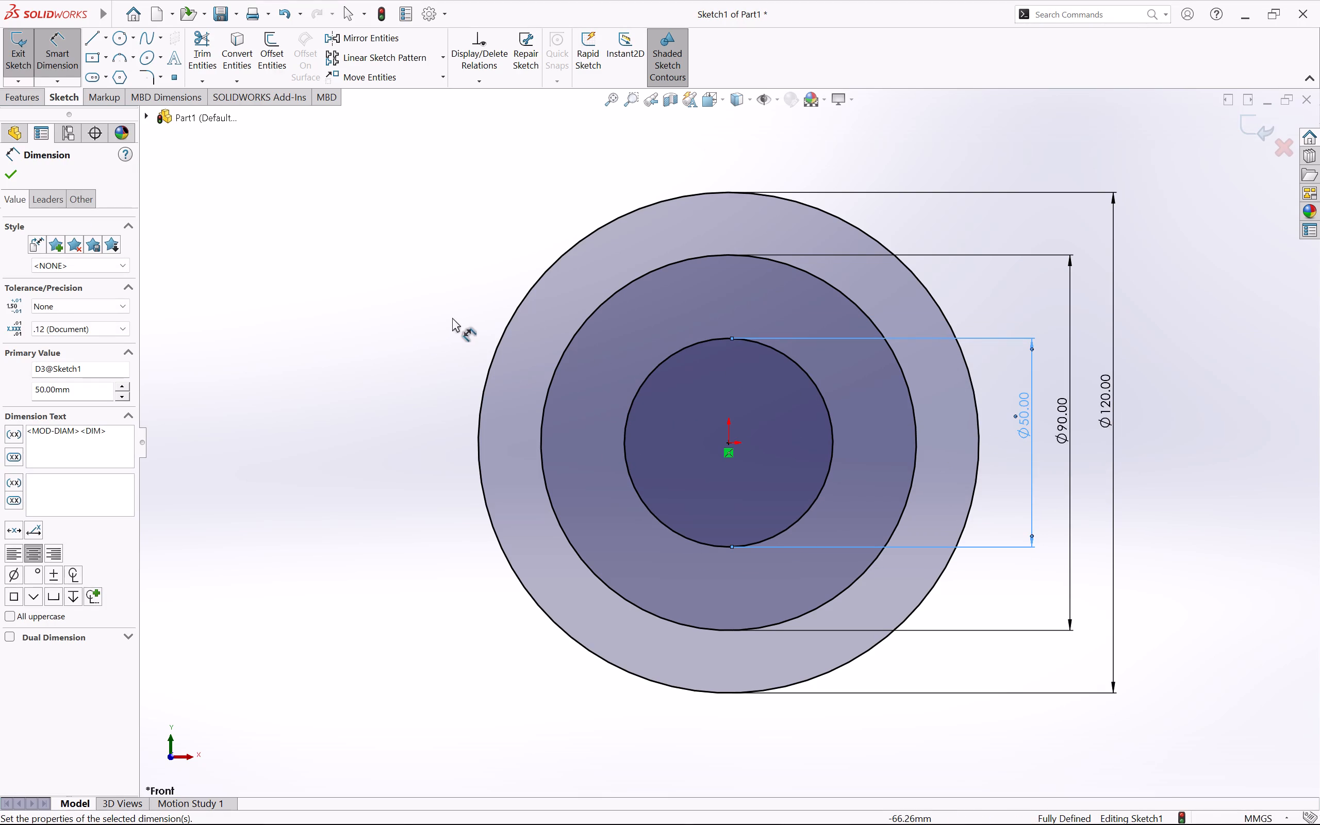
{"action": "key", "text": "Escape"}
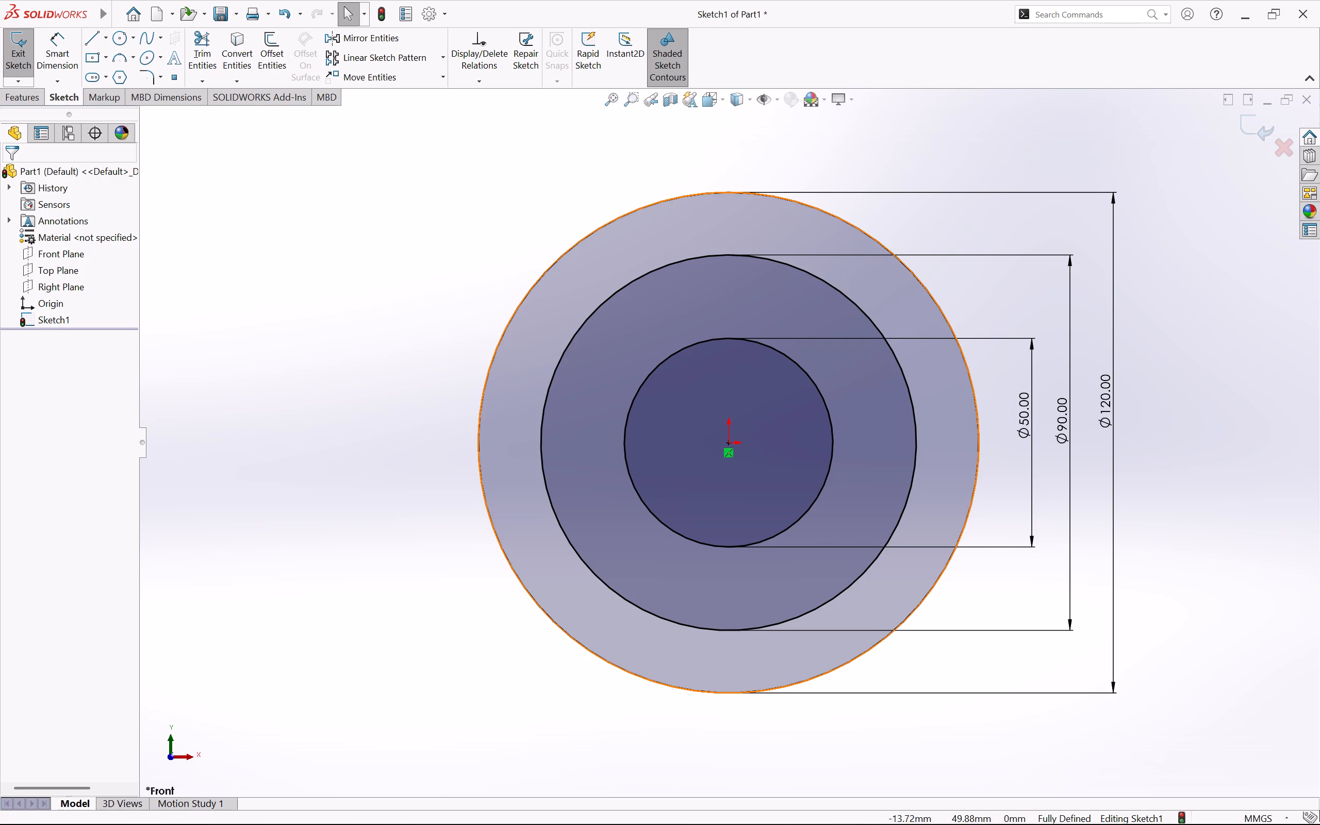
Convert the 90 mm middle circle to construction geometry.
{"action": "right_click", "coordinate": [715, 255]}
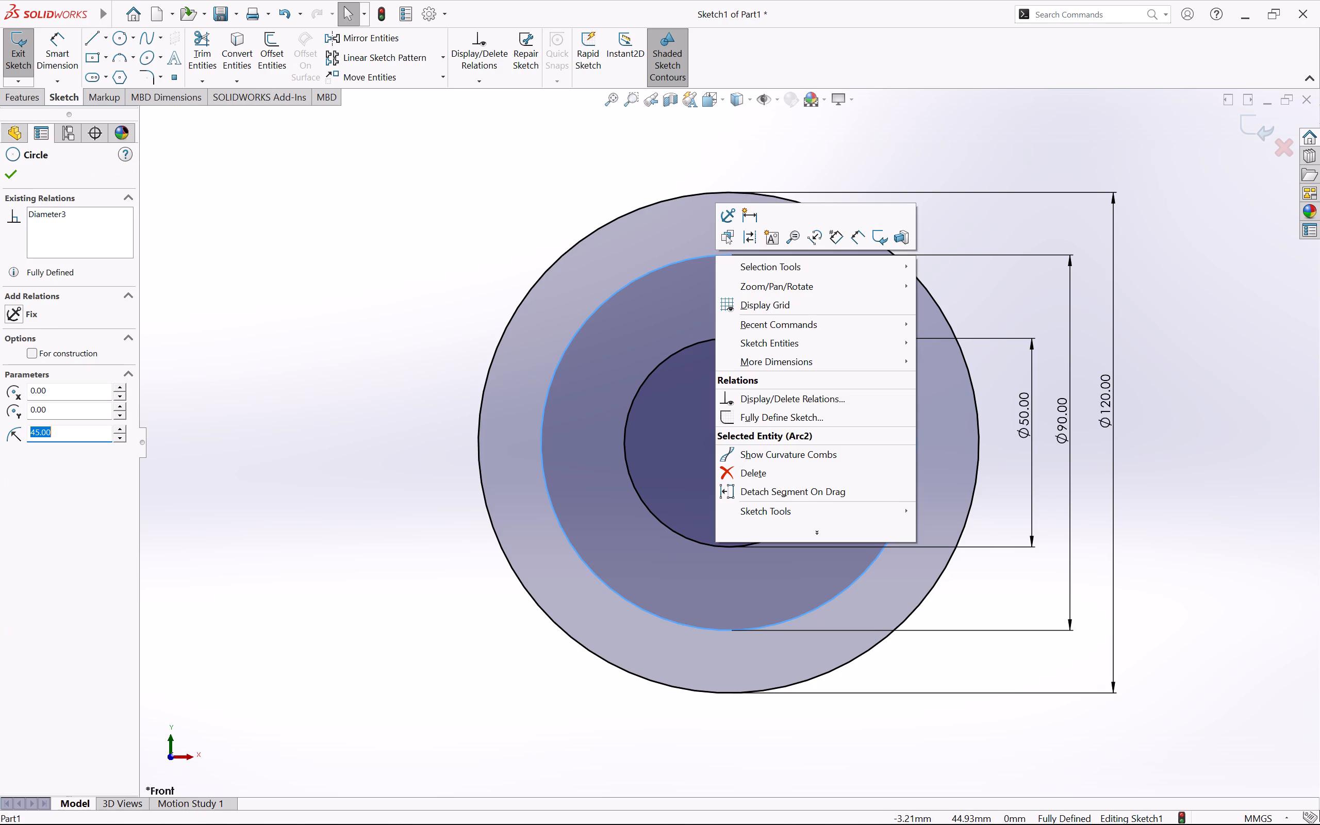
{"action": "left_click", "coordinate": [753, 241]}
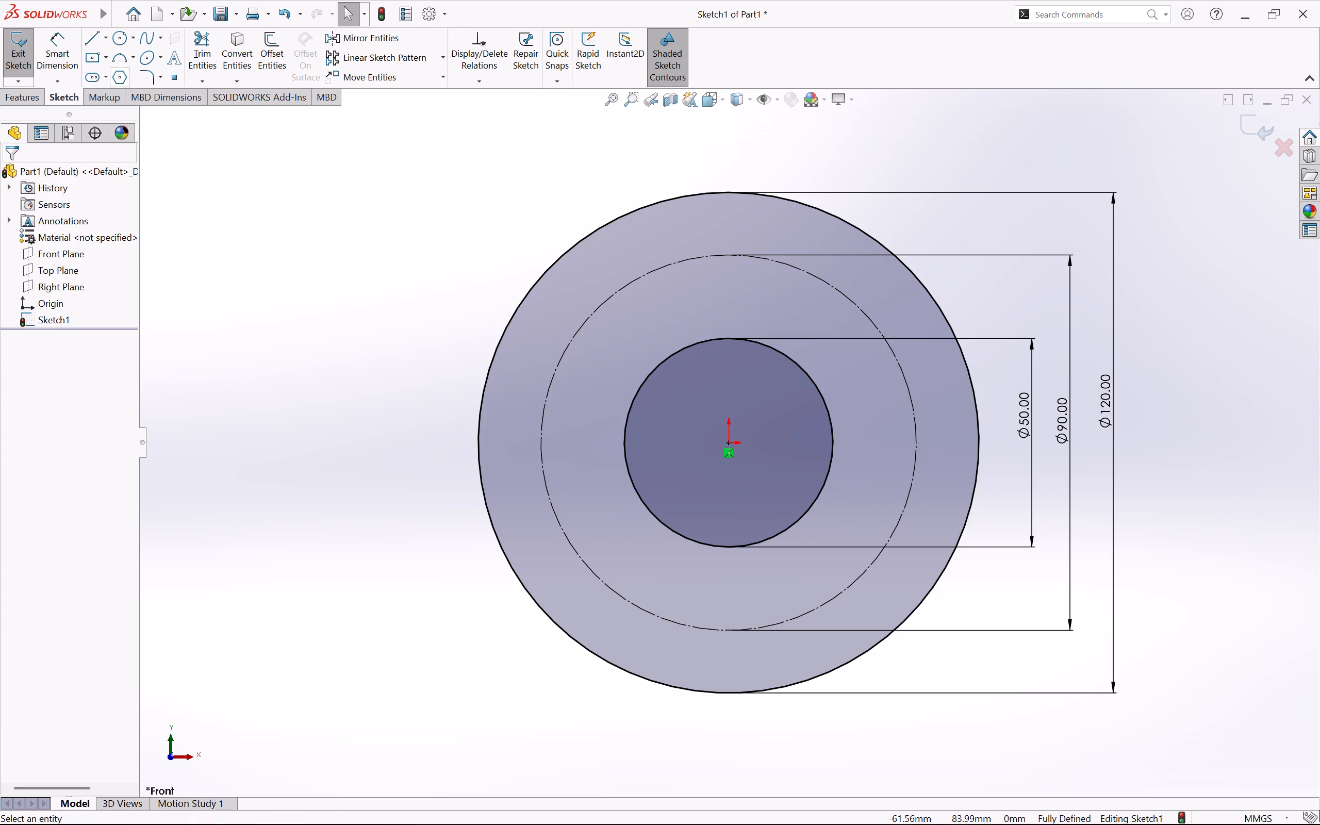
Sketch a horizontal construction line about 223 mm long across all the circles at the height of the origin.
{"action": "left_click", "coordinate": [88, 41]}
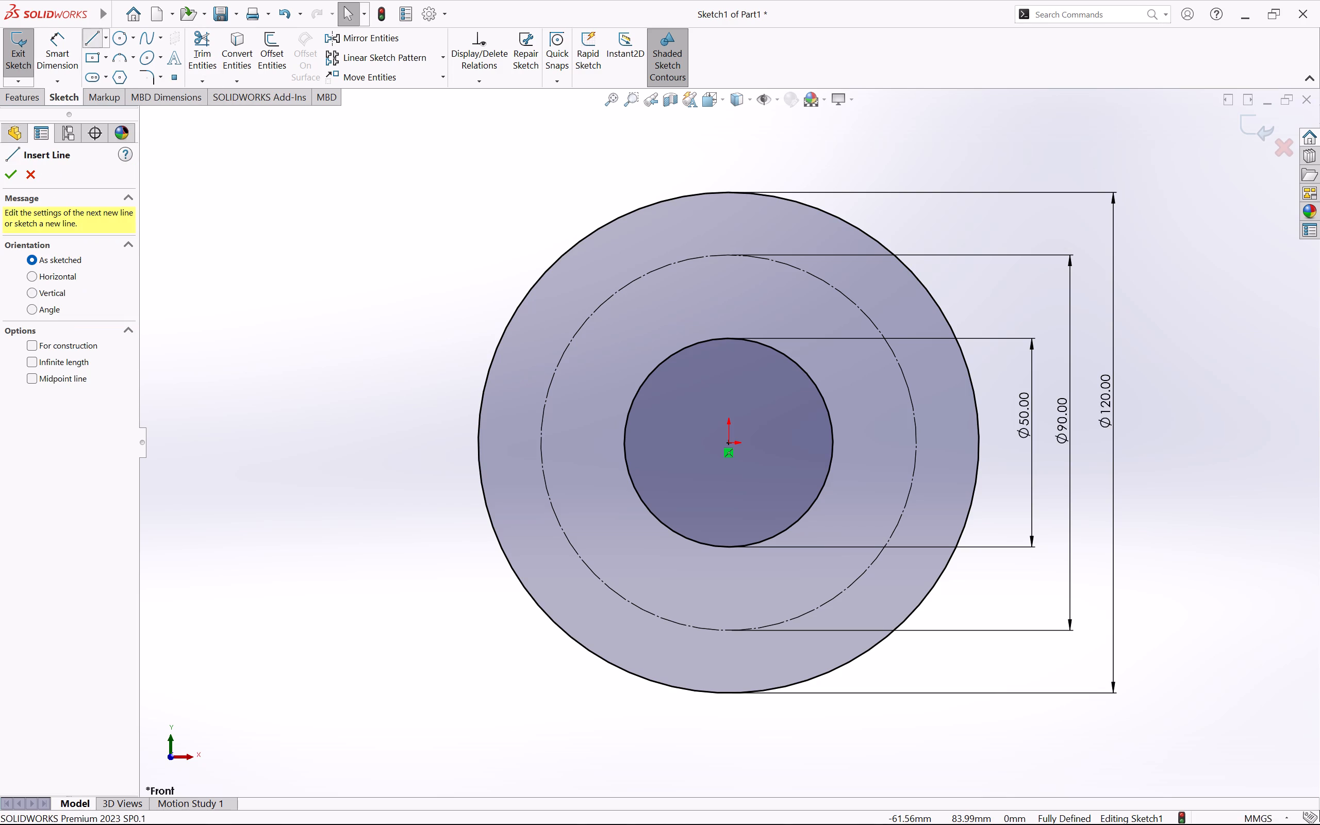
{"action": "left_click", "coordinate": [30, 277]}
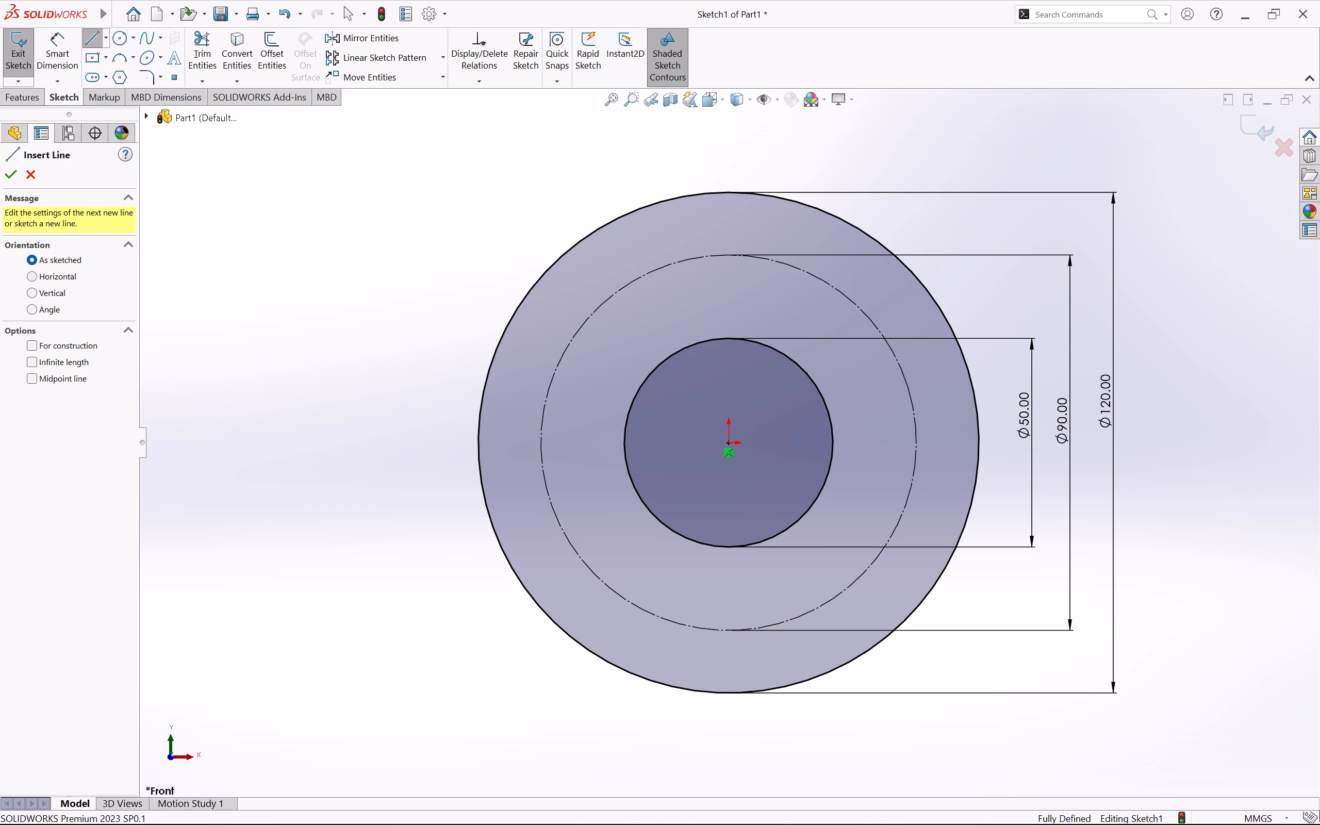
{"action": "left_click", "coordinate": [31, 359]}
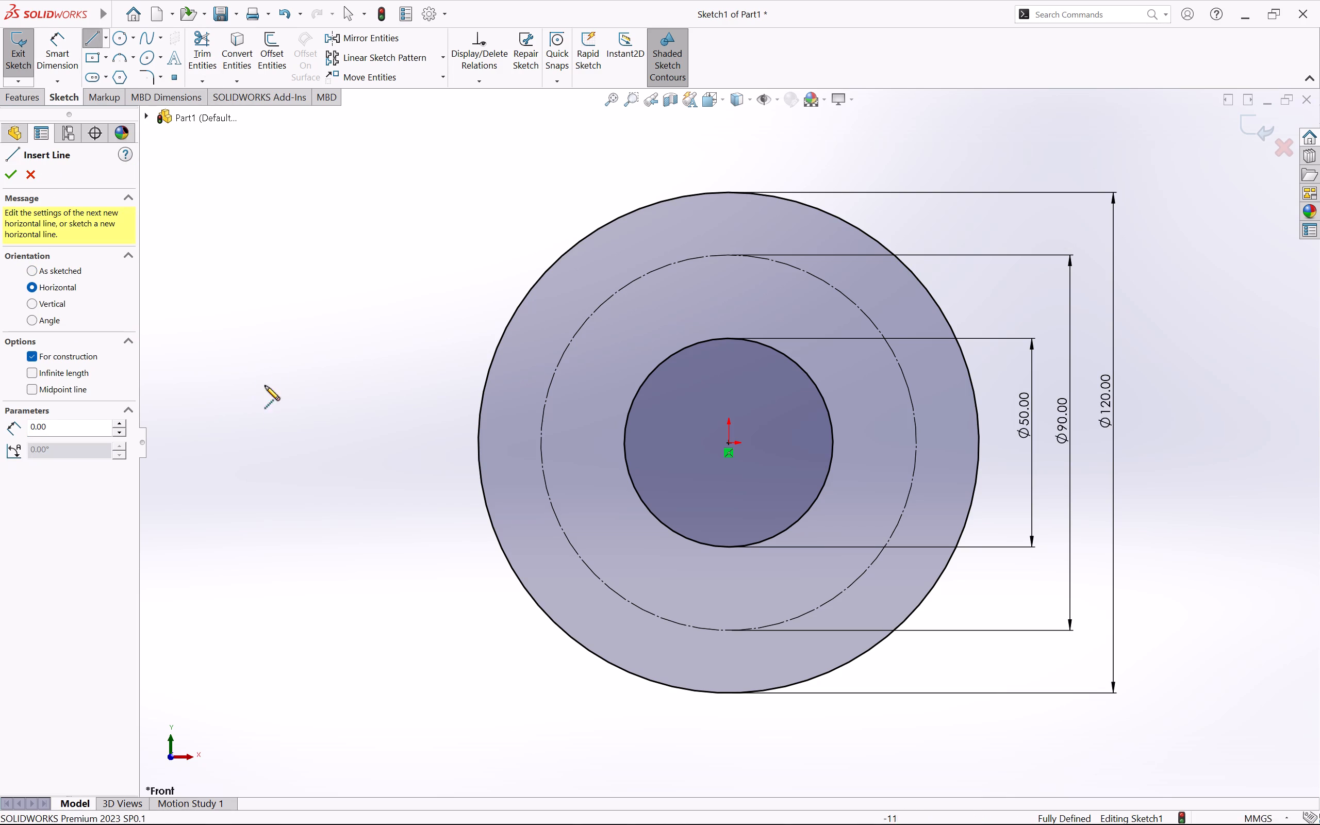
{"action": "left_click", "coordinate": [277, 444]}
{"action": "left_click", "coordinate": [1206, 488]}
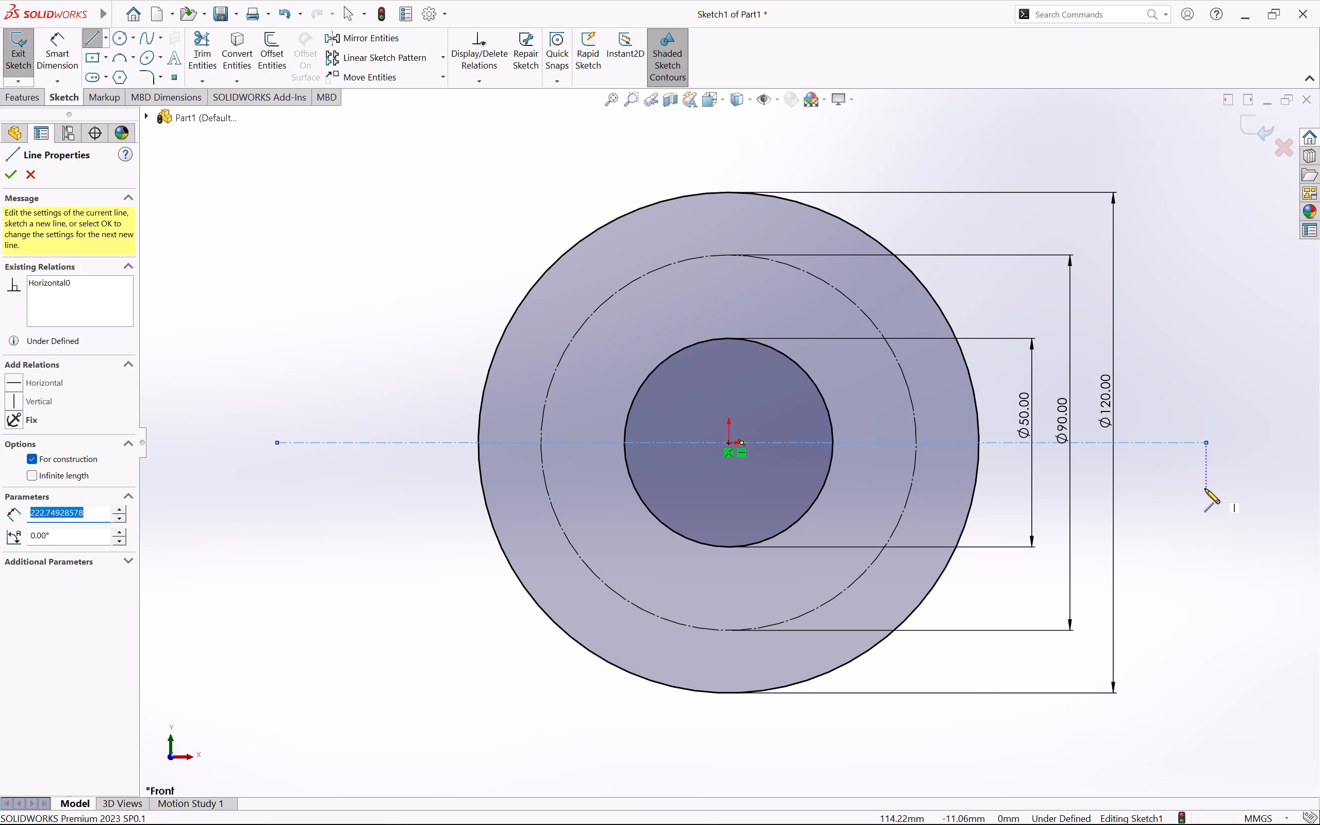
{"action": "key", "text": "Escape"}
Add a Coincident relation between the horizontal construction line and the circles' centre point at the origin.
{"action": "scroll", "coordinate": [726, 423], "scroll_direction": "down", "scroll_amount": 3}
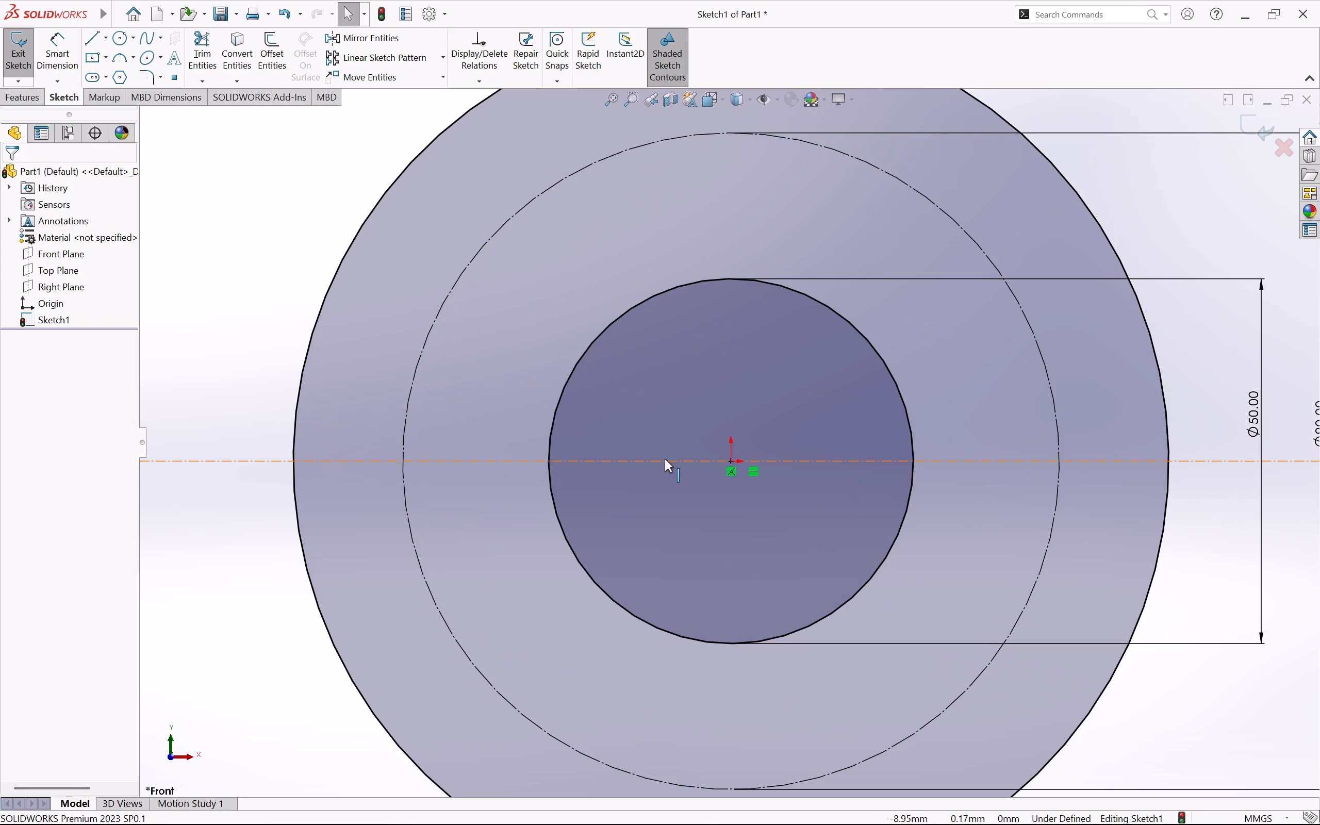
{"action": "left_click", "coordinate": [665, 459]}
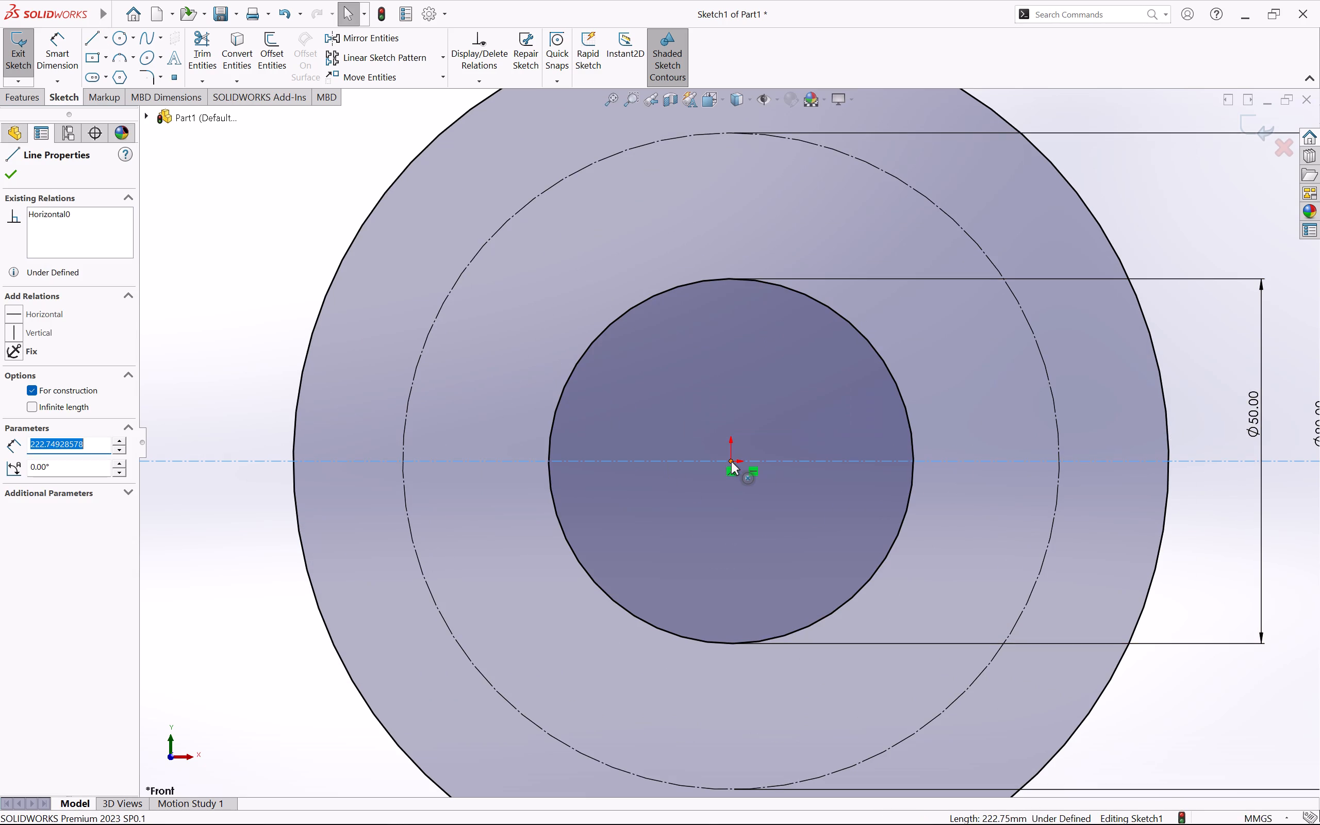
{"action": "left_click", "coordinate": [731, 461], "text": "ctrl"}
{"action": "left_click", "coordinate": [15, 391]}
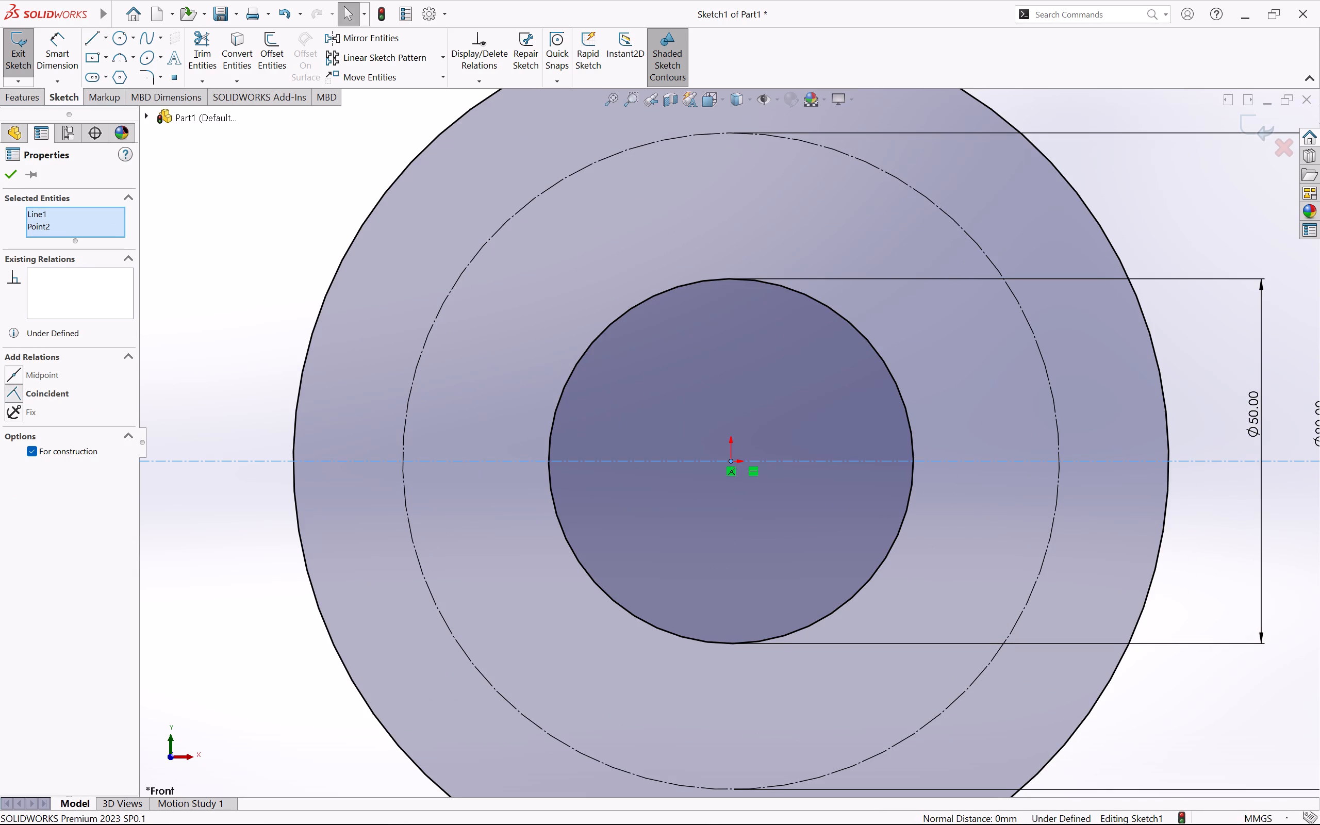
{"action": "left_click", "coordinate": [14, 181]}
Sketch a circle about 13 mm in diameter centred where the 90 mm construction circle meets the horizontal construction line, right of the origin.
{"action": "scroll", "coordinate": [310, 328], "scroll_direction": "up", "scroll_amount": 3}
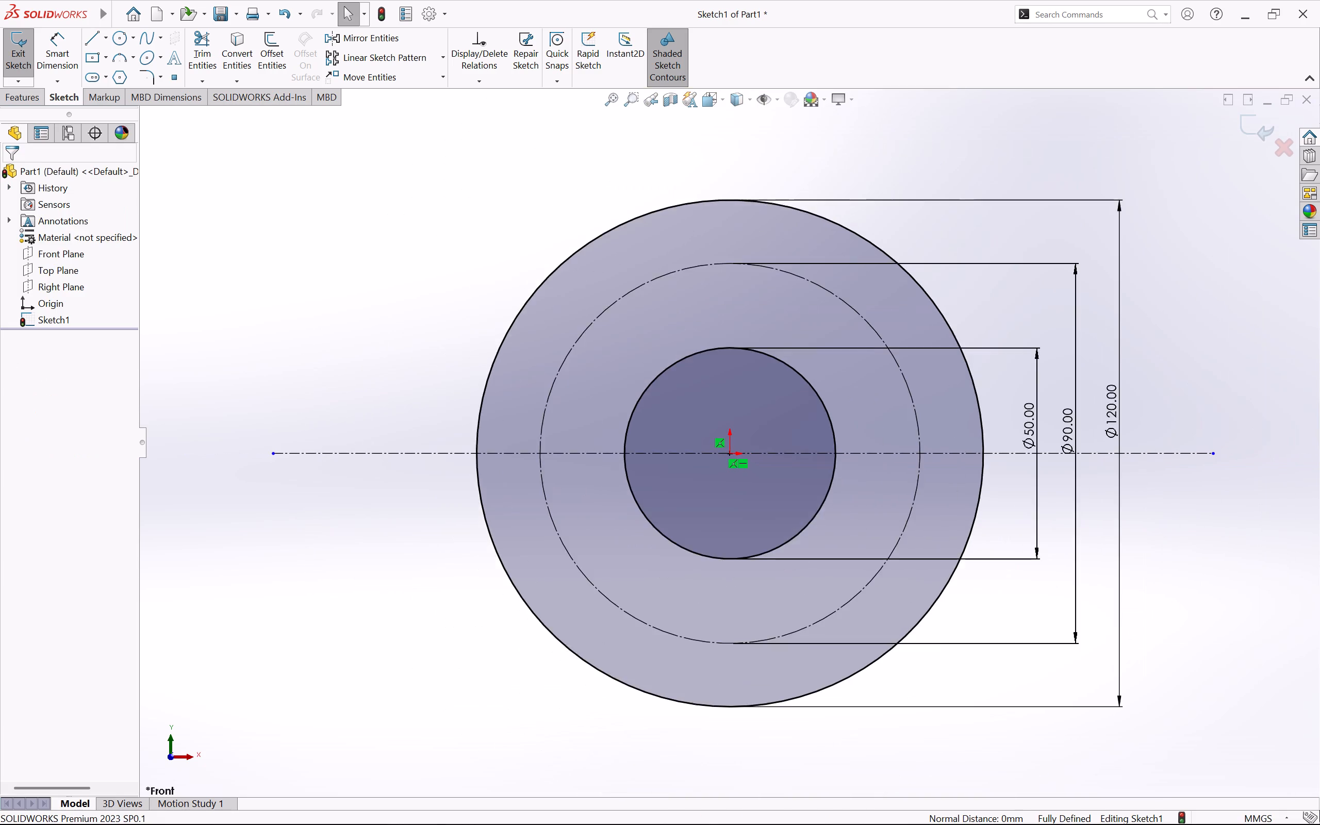
{"action": "scroll", "coordinate": [312, 328], "scroll_direction": "up", "scroll_amount": 3}
{"action": "scroll", "coordinate": [687, 262], "scroll_direction": "down", "scroll_amount": 2}
{"action": "scroll", "coordinate": [883, 291], "scroll_direction": "up", "scroll_amount": 2}
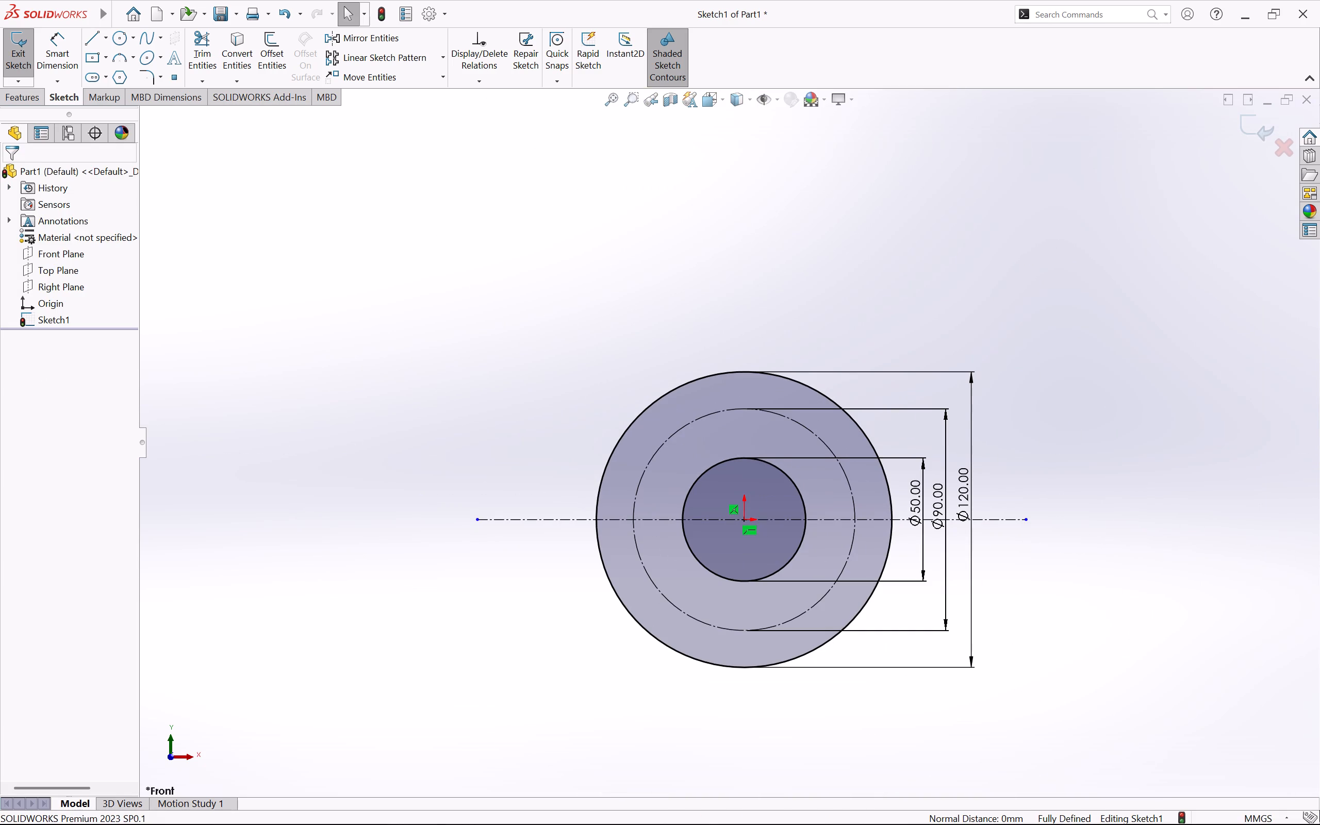
{"action": "left_click", "coordinate": [123, 36]}
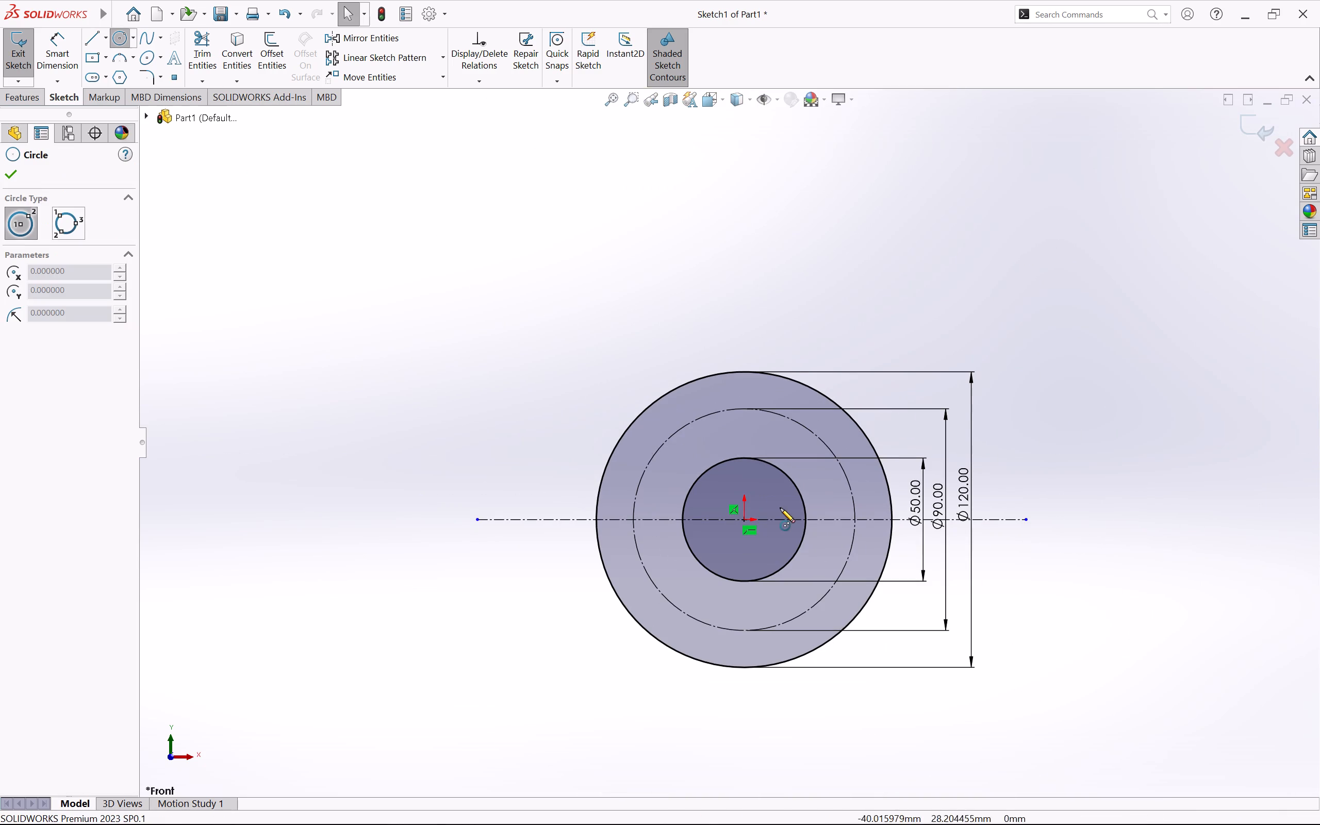
{"action": "scroll", "coordinate": [811, 519], "scroll_direction": "down", "scroll_amount": 3}
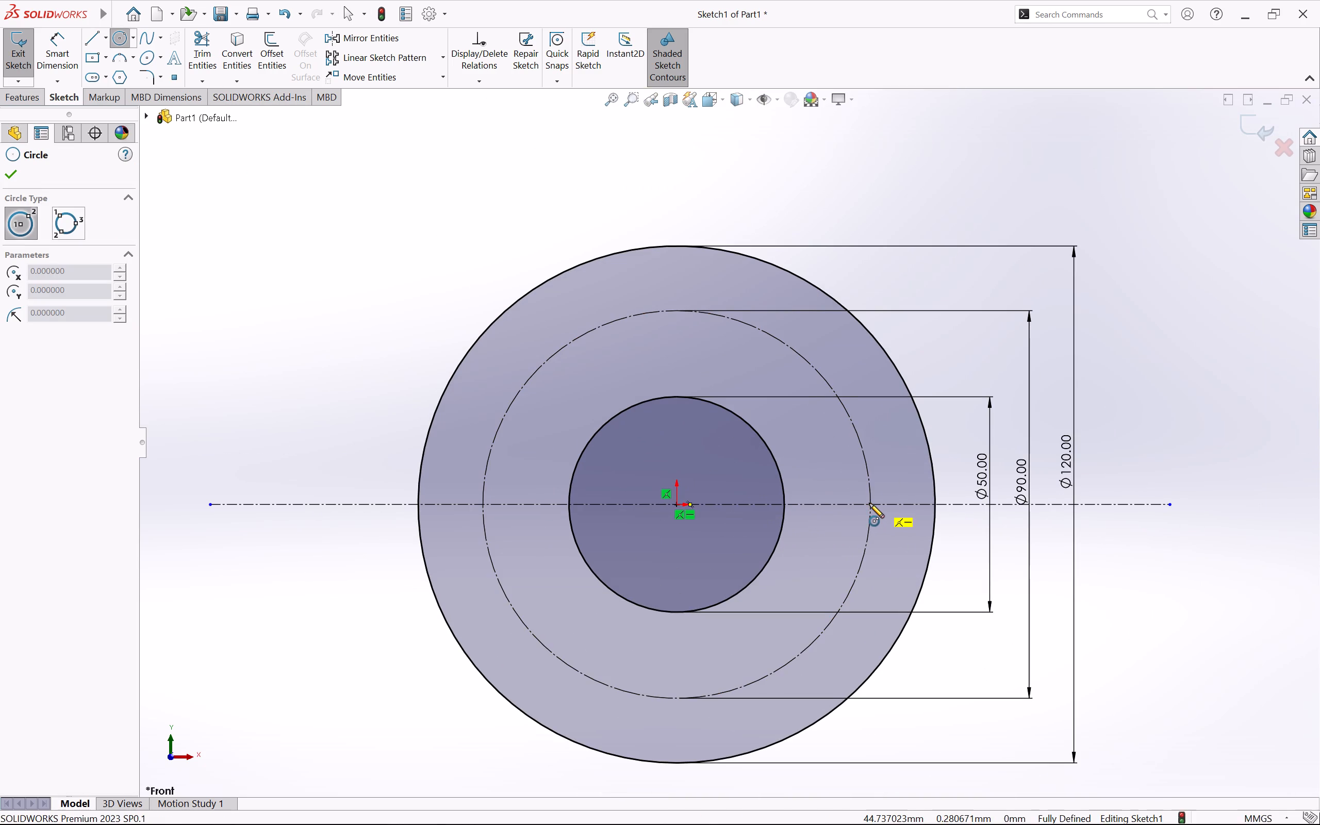
{"action": "left_click", "coordinate": [870, 505]}
{"action": "left_click", "coordinate": [893, 522]}
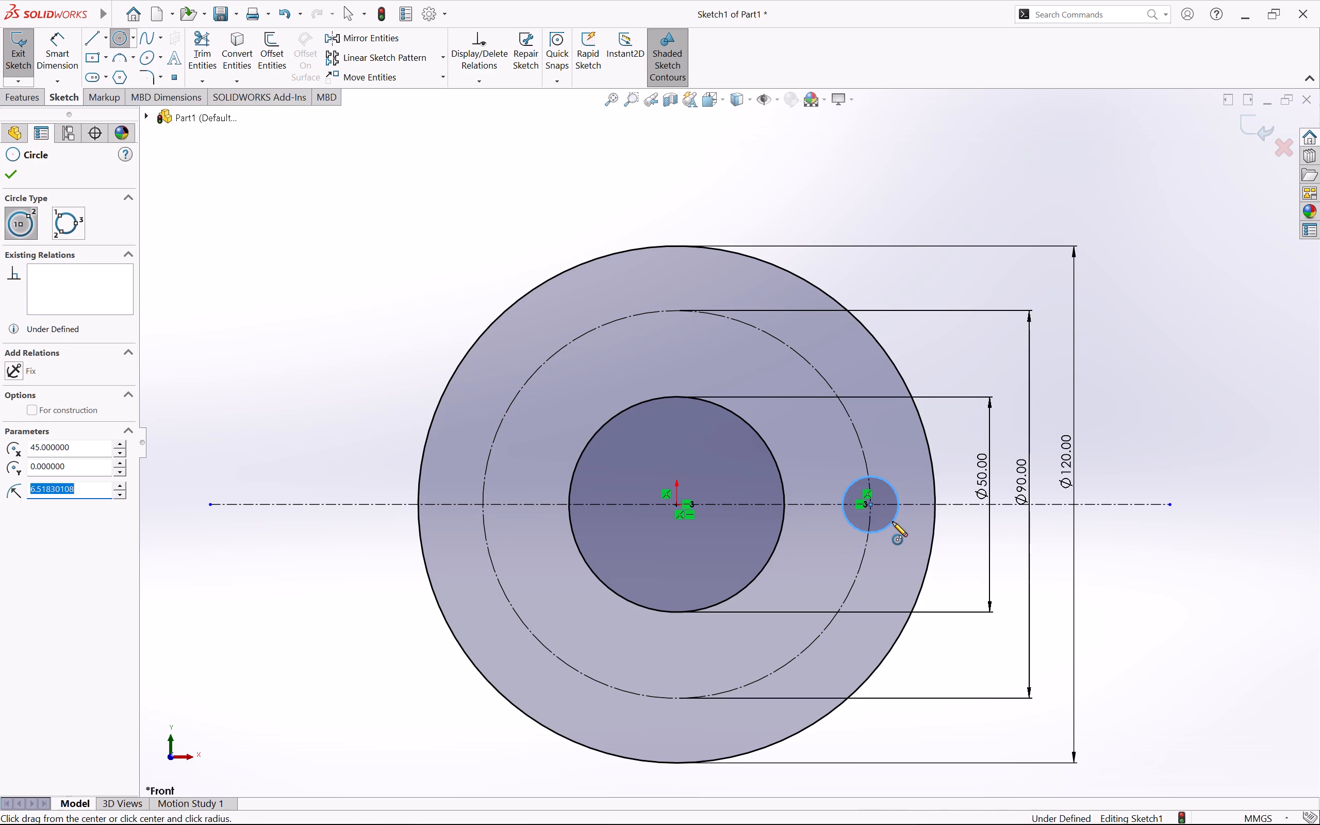
{"action": "key", "text": "Escape"}
Dimension the small hole circle's diameter as 100 mm.
{"action": "right_click_drag", "start_coordinate": [450, 308], "coordinate": [429, 205]}
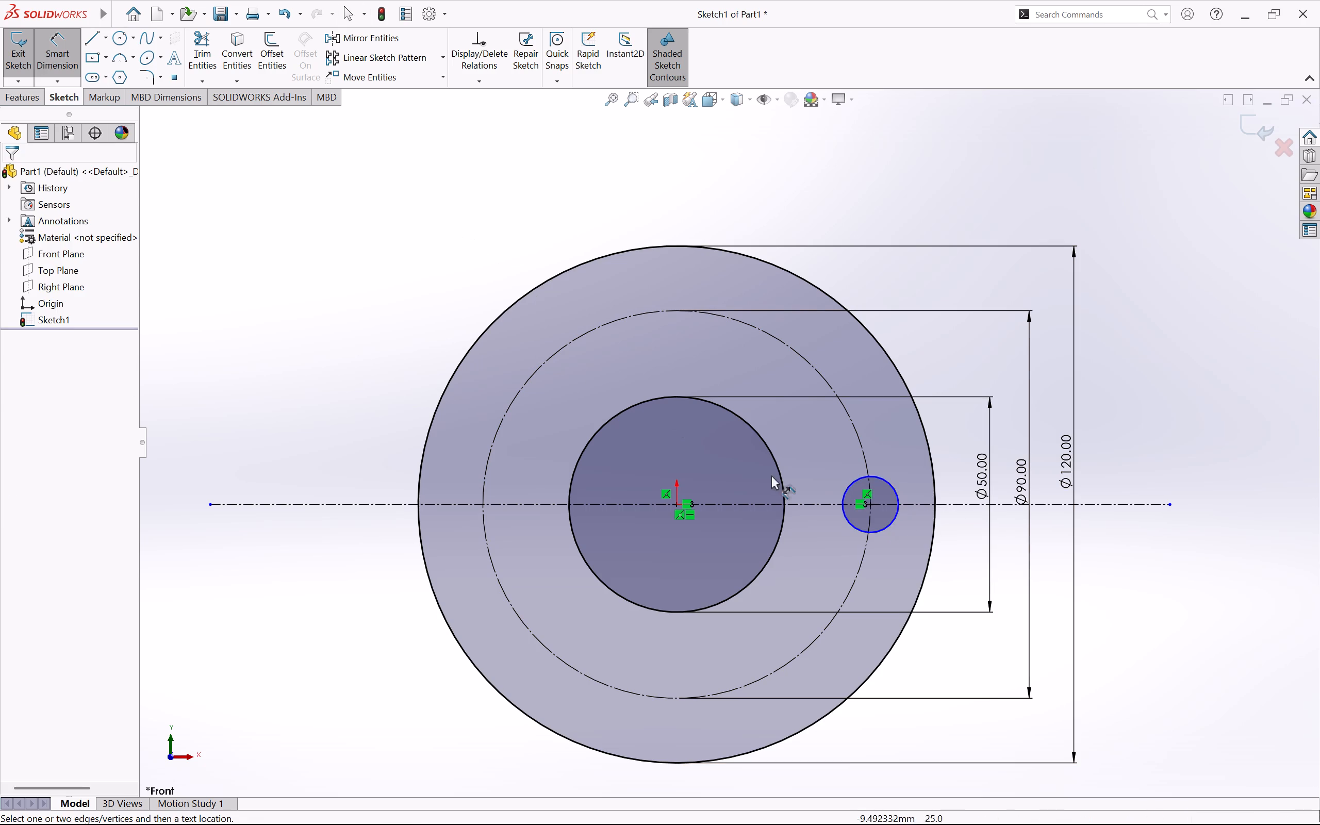
{"action": "left_click", "coordinate": [898, 498]}
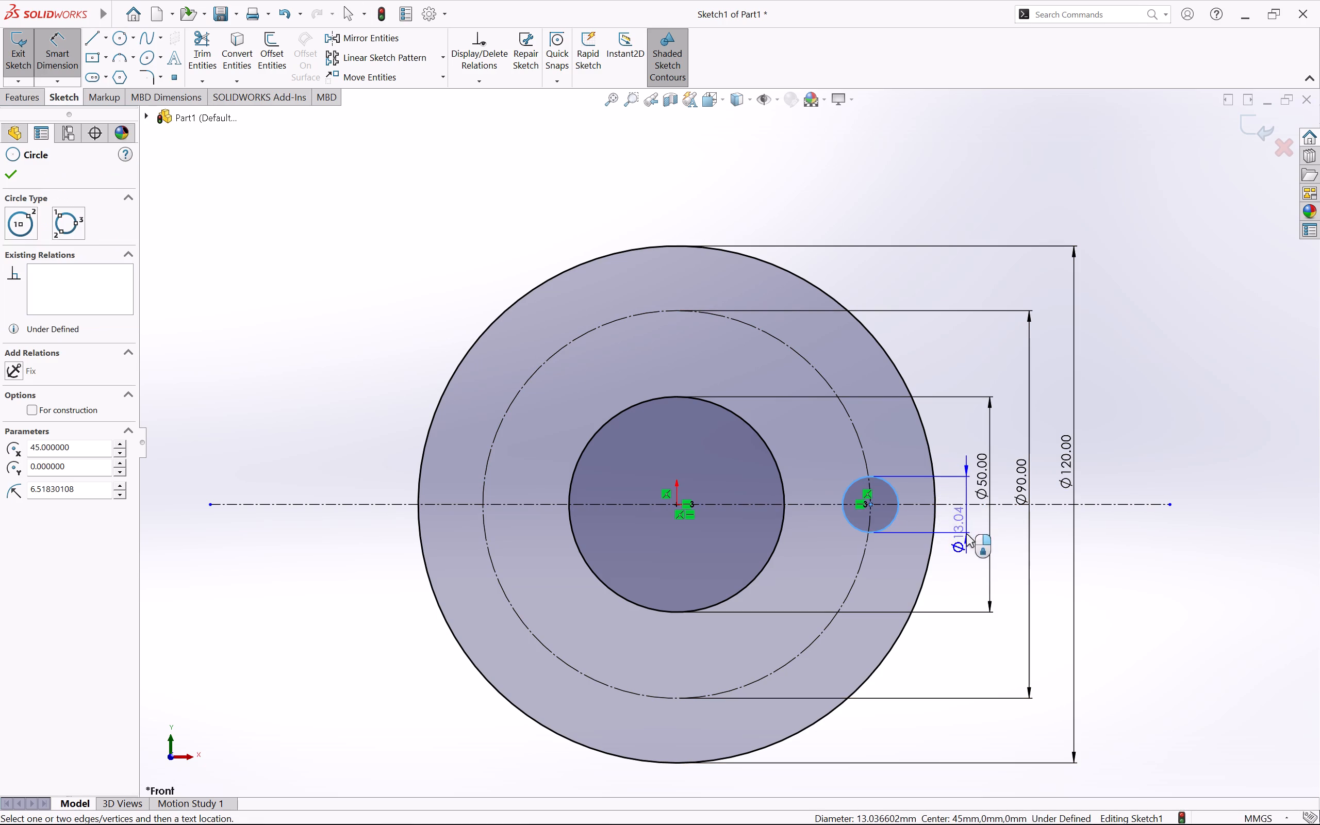
{"action": "left_click", "coordinate": [960, 550]}
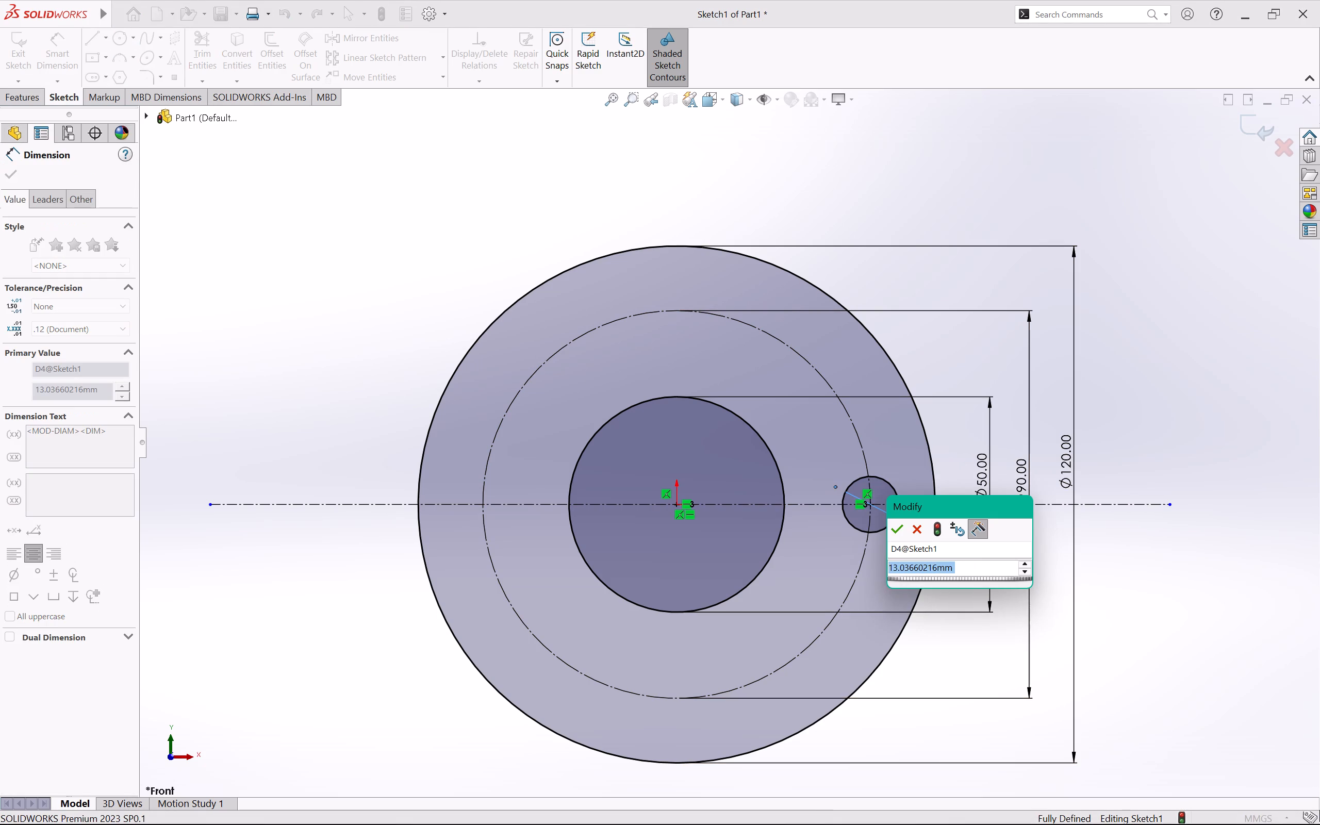
{"action": "key", "text": "BackSpace"}
{"action": "type", "text": "100"}
{"action": "key", "text": "Return"}
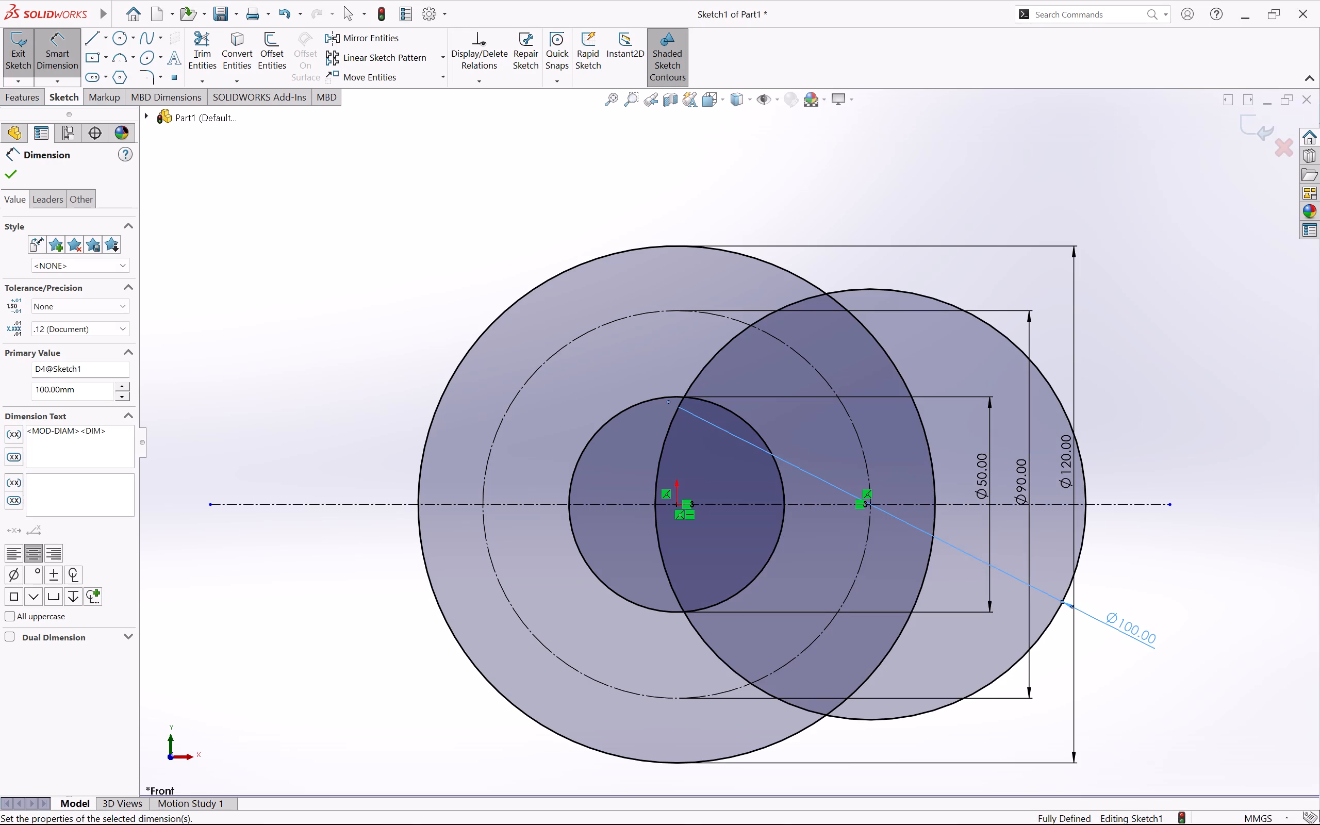
Set the small hole circle's diameter to 10 mm and leave the dimension tool.
{"action": "double_click", "coordinate": [1119, 624]}
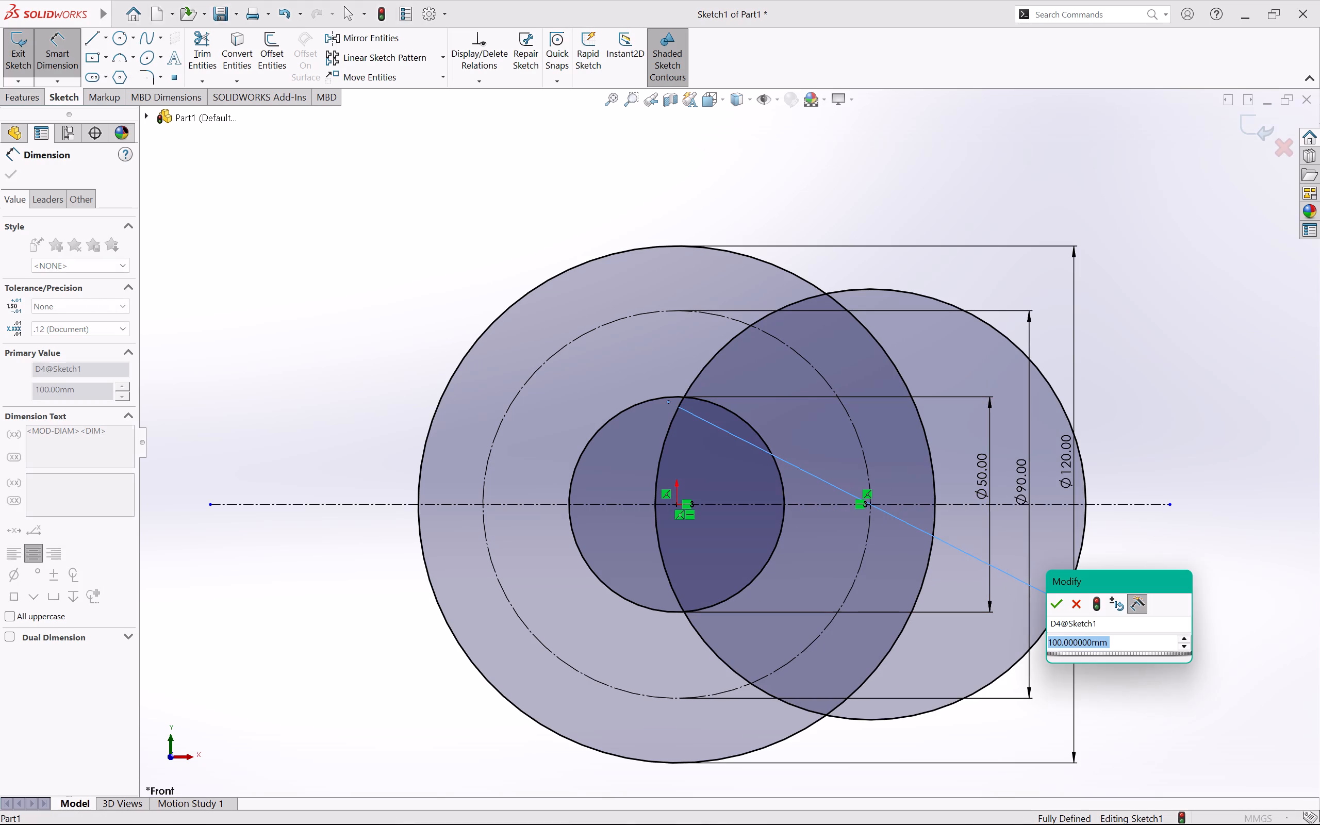
{"action": "key", "text": "BackSpace"}
{"action": "type", "text": "10"}
{"action": "key", "text": "Return"}
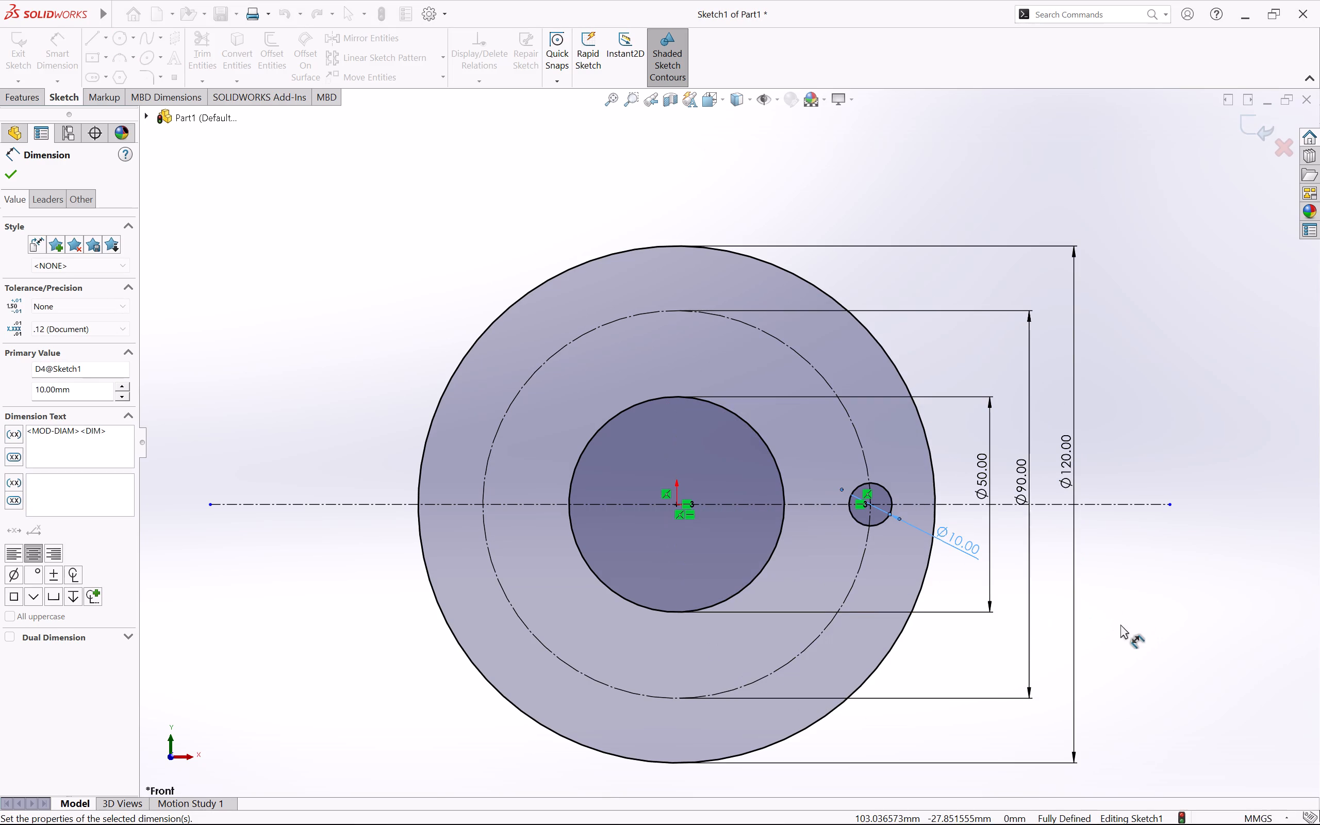
{"action": "left_click", "coordinate": [330, 260]}
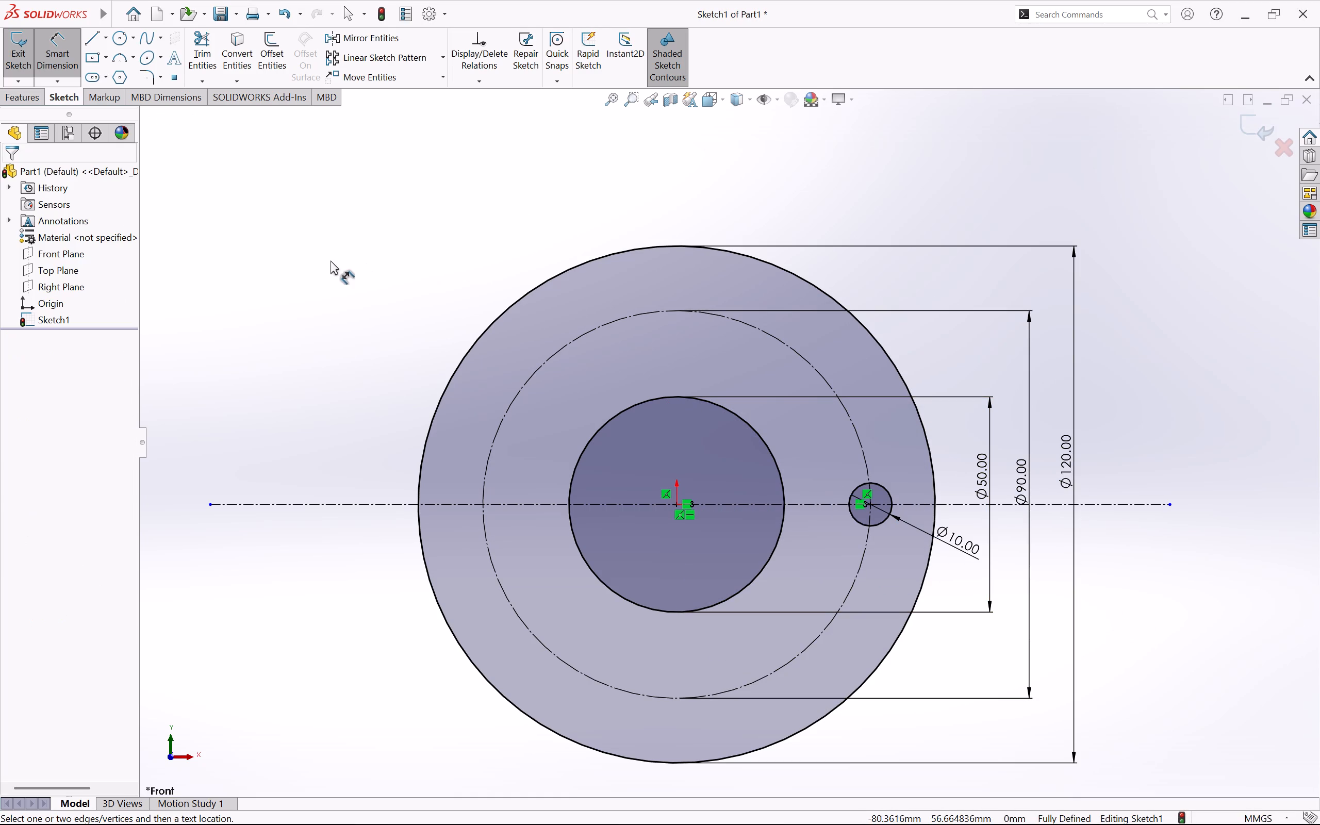
{"action": "key", "text": "Escape"}
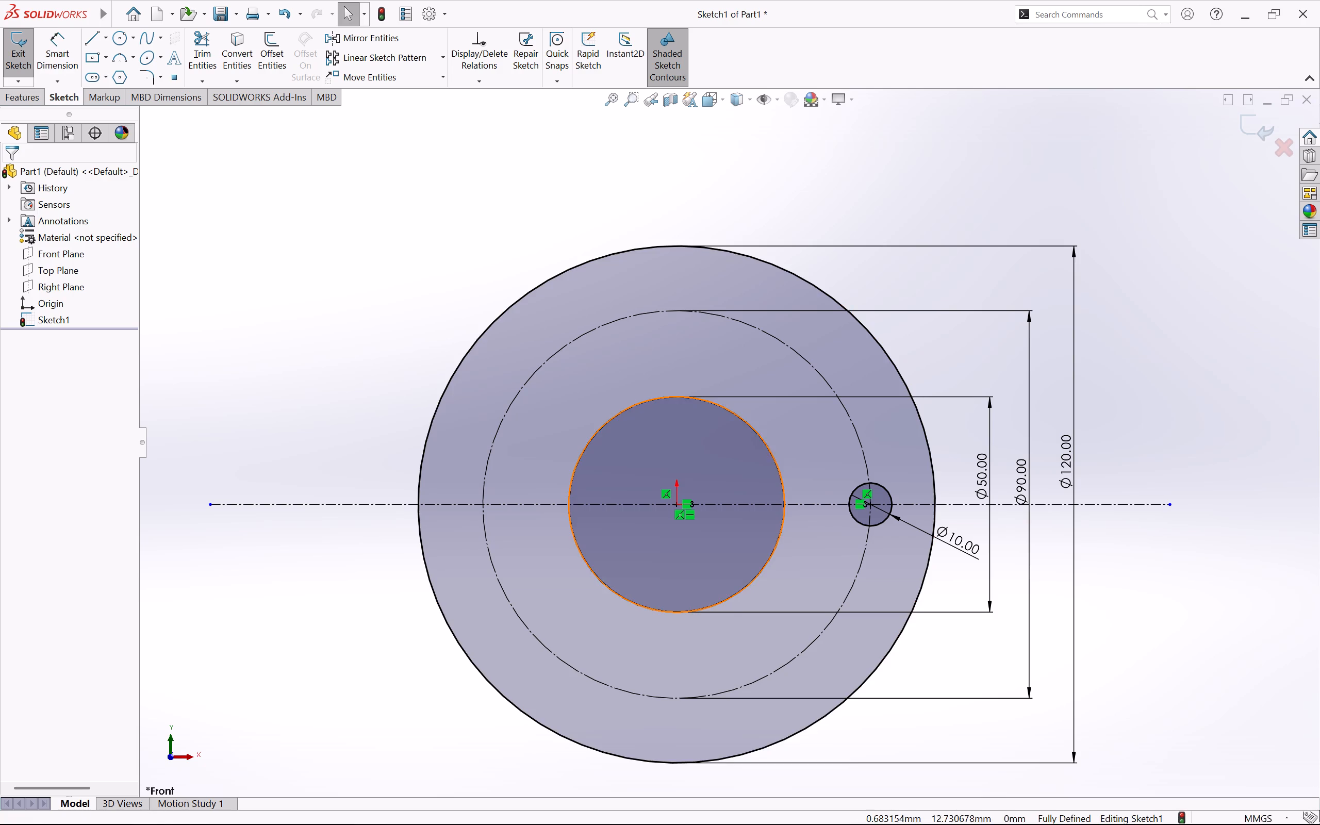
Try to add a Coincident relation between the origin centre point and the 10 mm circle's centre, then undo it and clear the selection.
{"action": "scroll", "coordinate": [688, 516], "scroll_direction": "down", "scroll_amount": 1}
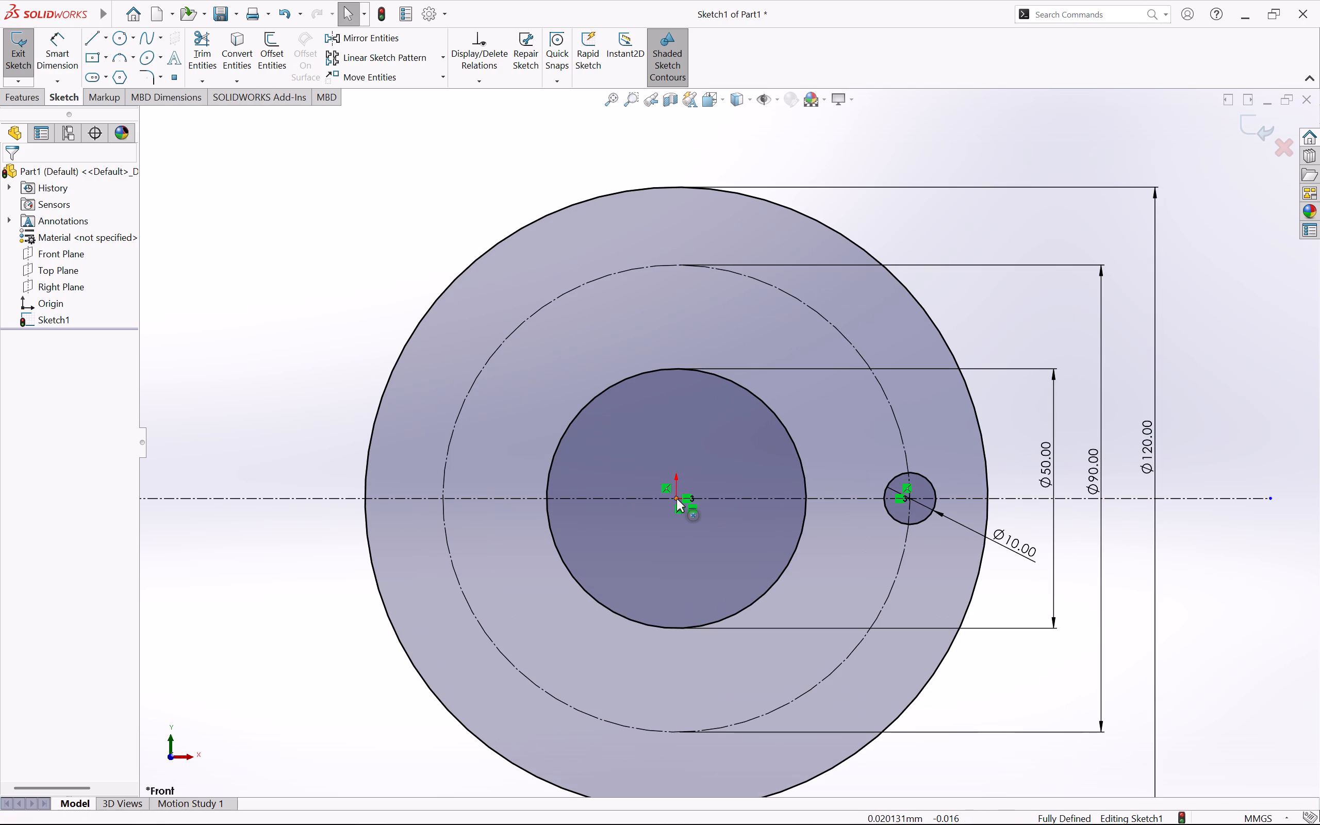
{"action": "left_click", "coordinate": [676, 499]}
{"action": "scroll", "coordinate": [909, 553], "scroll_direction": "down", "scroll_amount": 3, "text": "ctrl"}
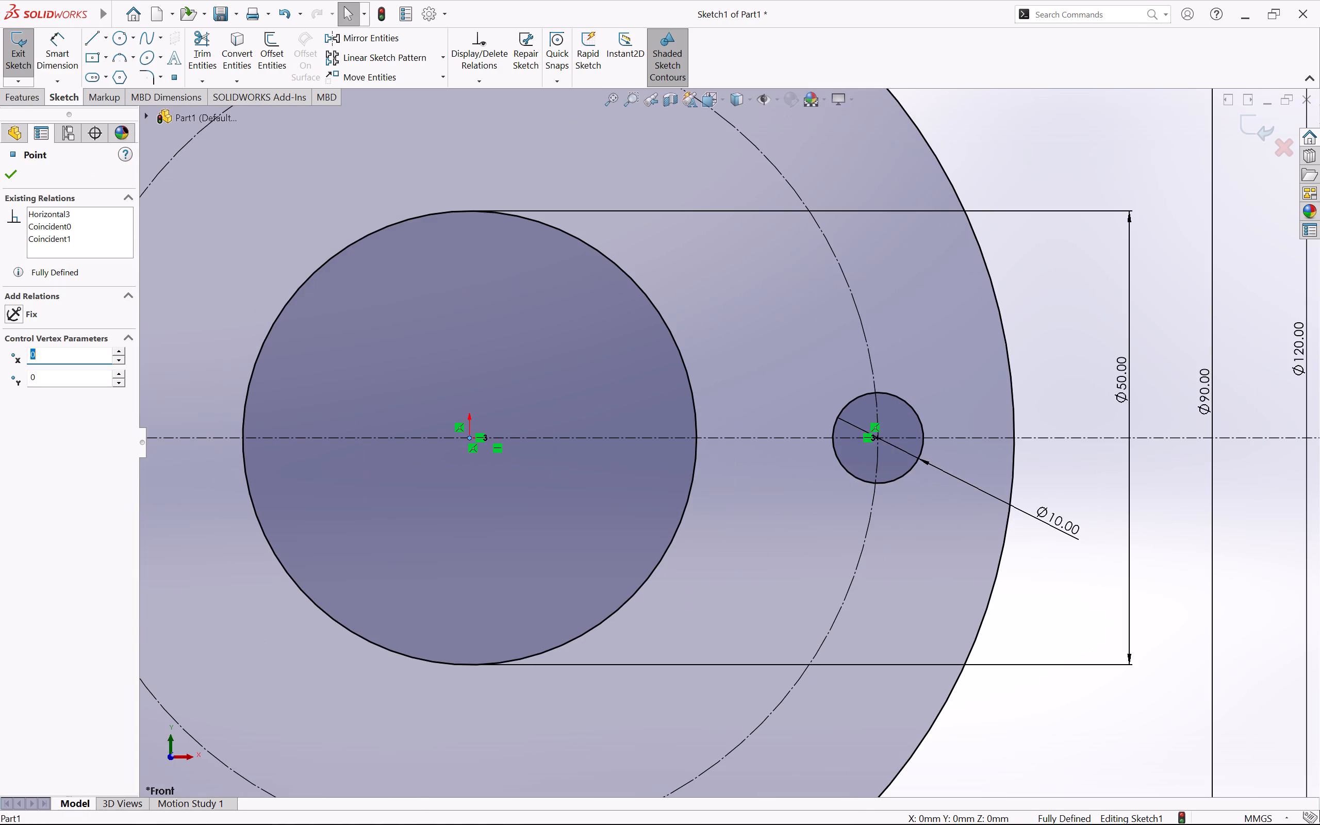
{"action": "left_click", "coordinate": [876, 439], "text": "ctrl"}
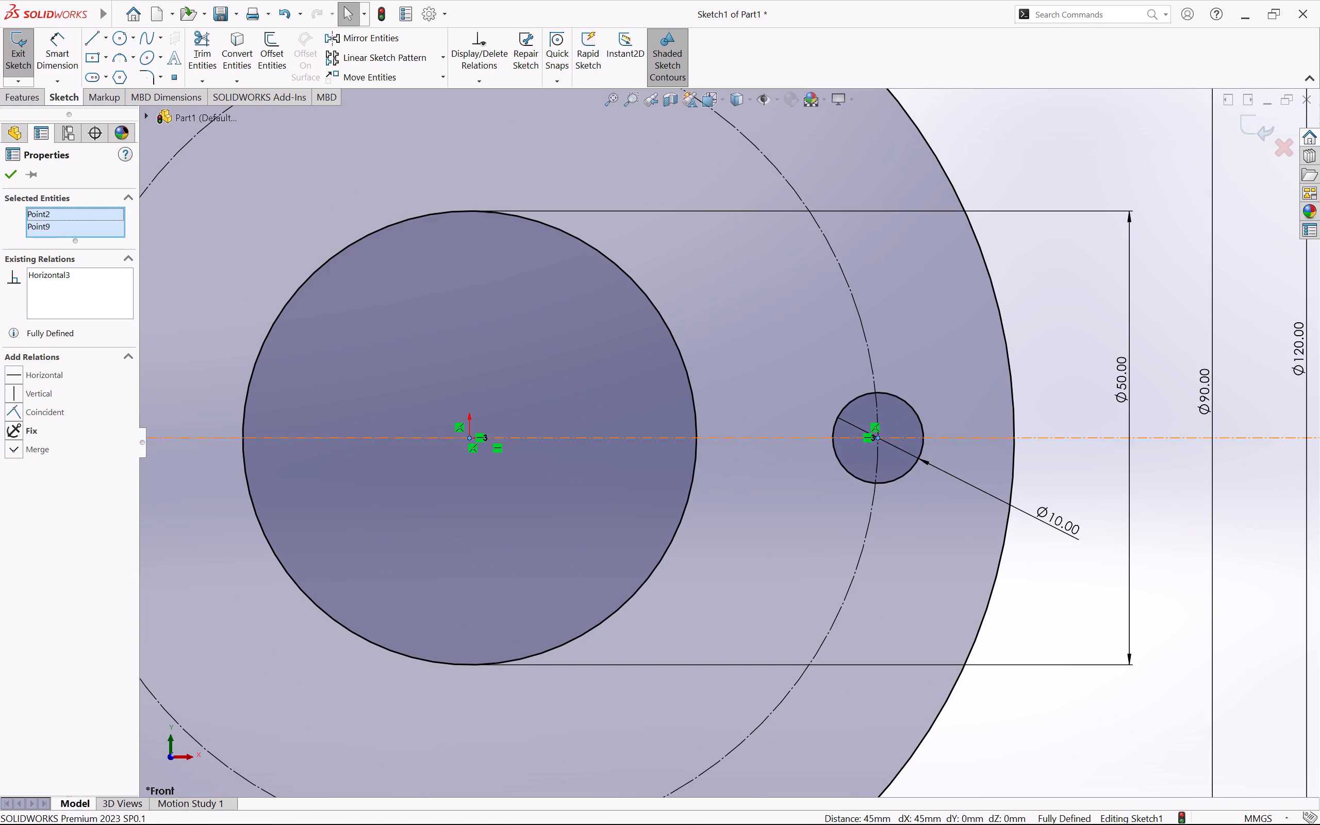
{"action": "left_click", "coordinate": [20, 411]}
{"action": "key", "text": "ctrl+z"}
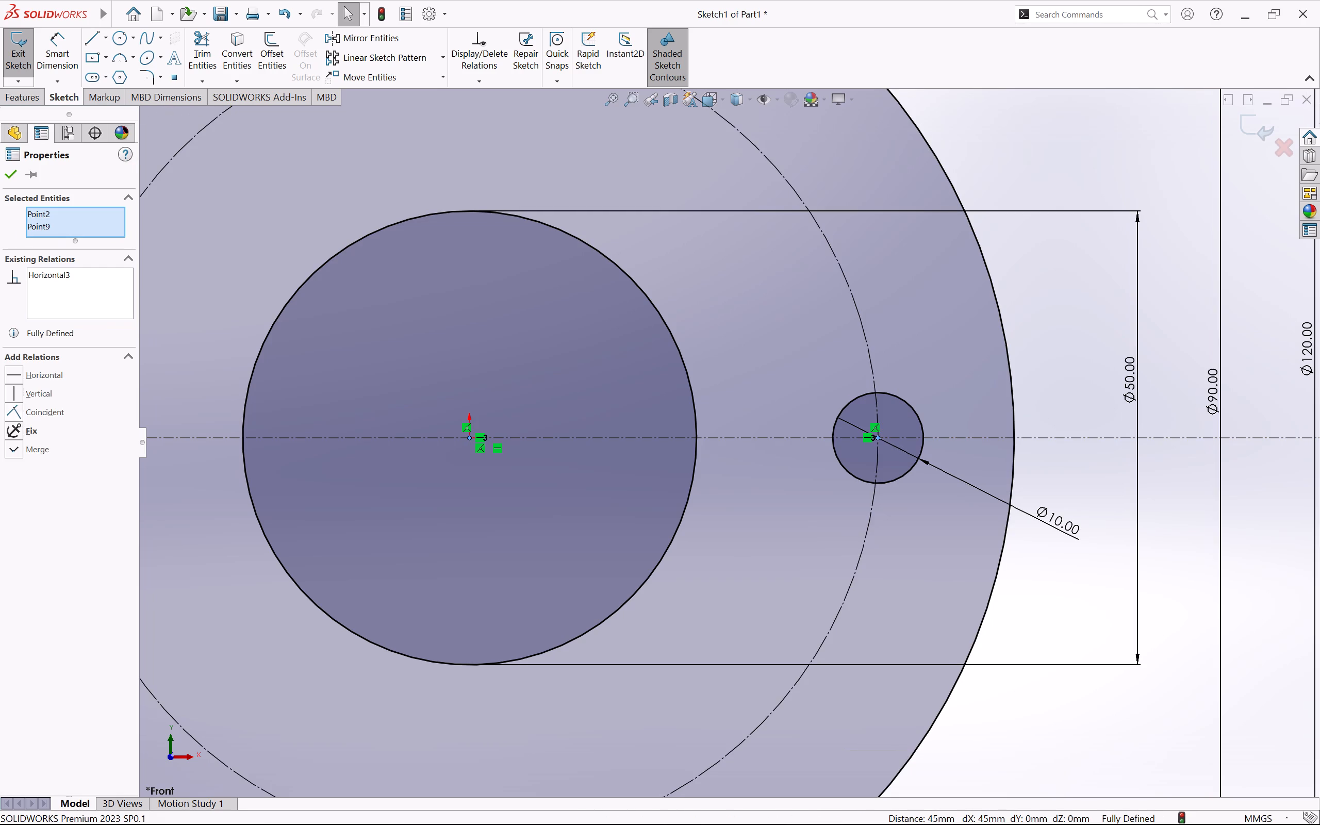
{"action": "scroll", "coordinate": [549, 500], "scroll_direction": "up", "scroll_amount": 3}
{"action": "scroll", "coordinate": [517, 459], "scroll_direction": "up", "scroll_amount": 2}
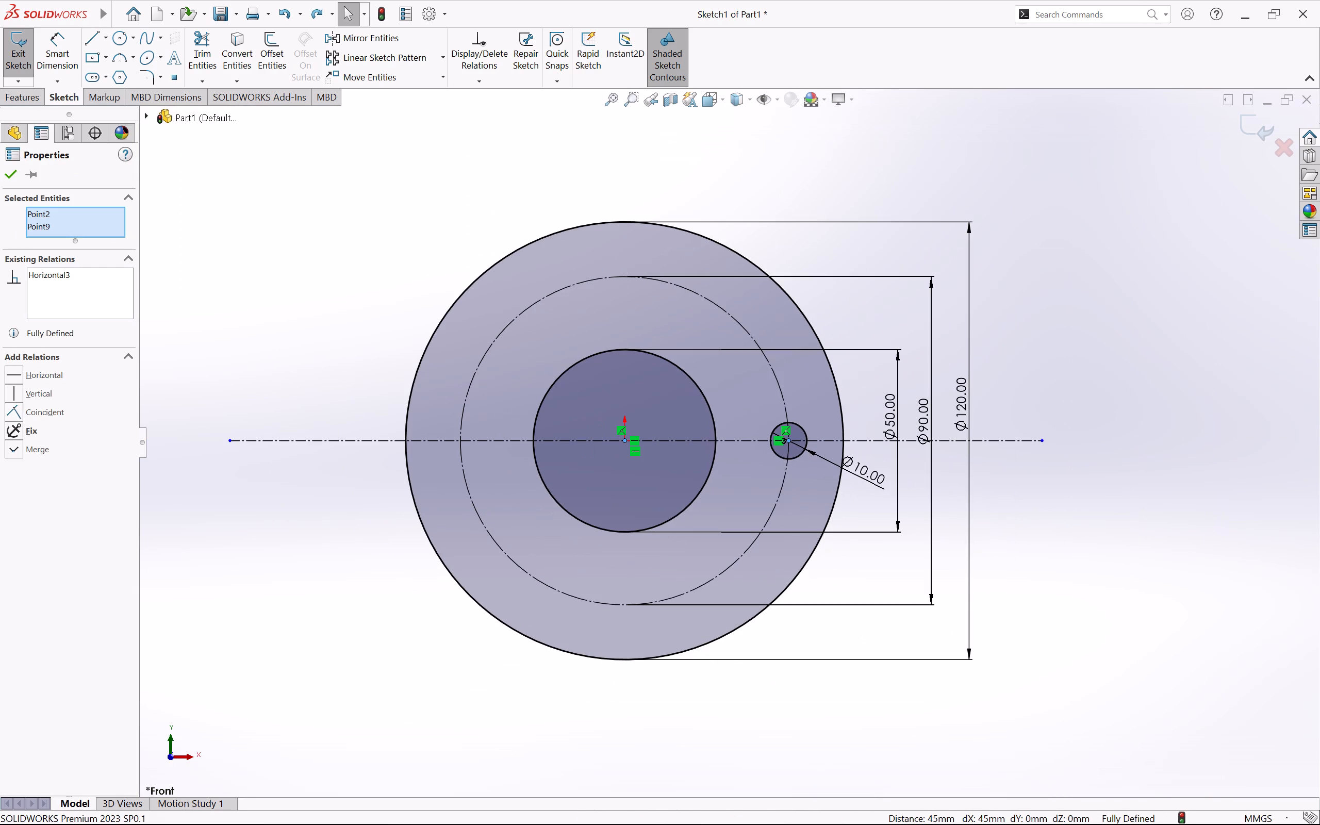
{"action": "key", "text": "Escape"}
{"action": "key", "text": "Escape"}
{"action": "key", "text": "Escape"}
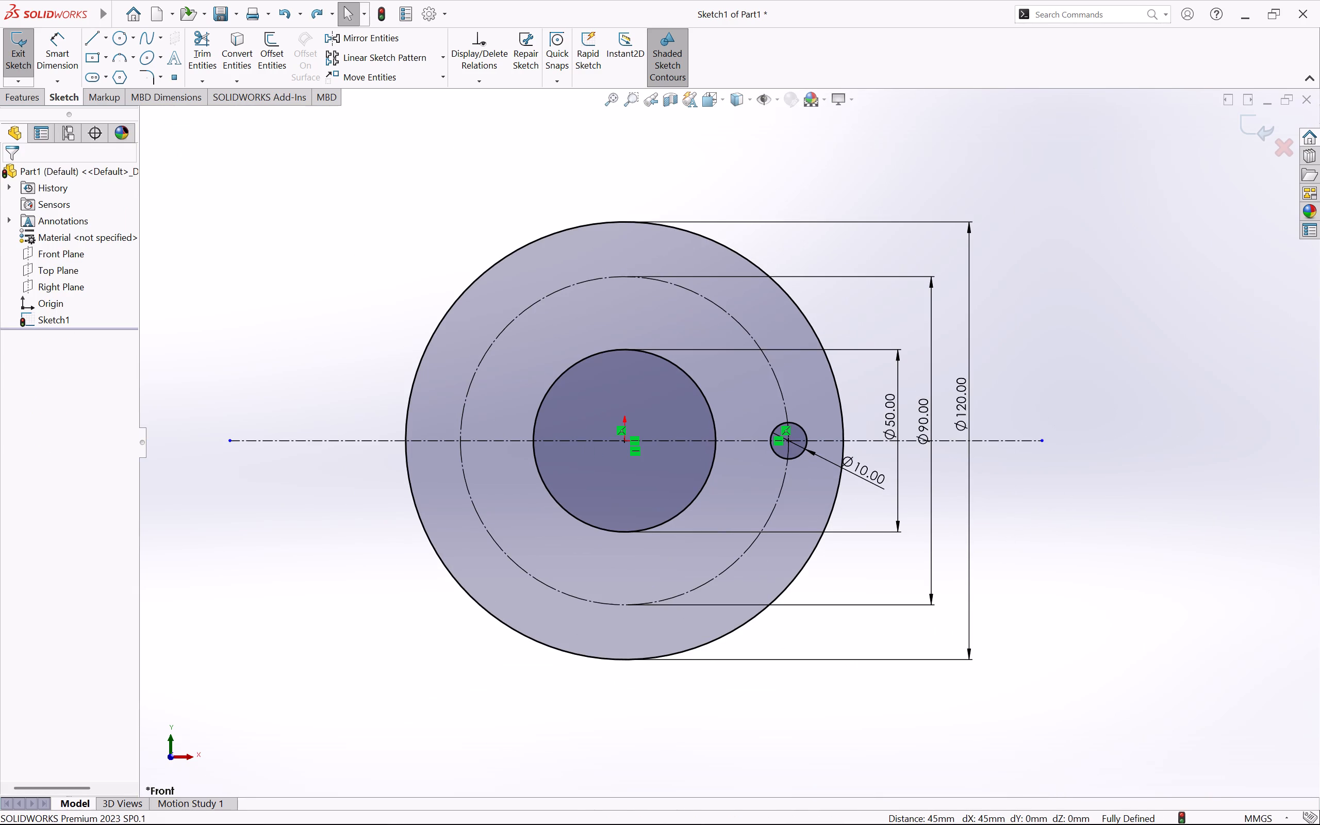
Create a circular sketch pattern of the 10 mm circle around the origin with 6 equally spaced instances over 360 degrees.
{"action": "left_click", "coordinate": [442, 59]}
{"action": "left_click", "coordinate": [425, 94]}
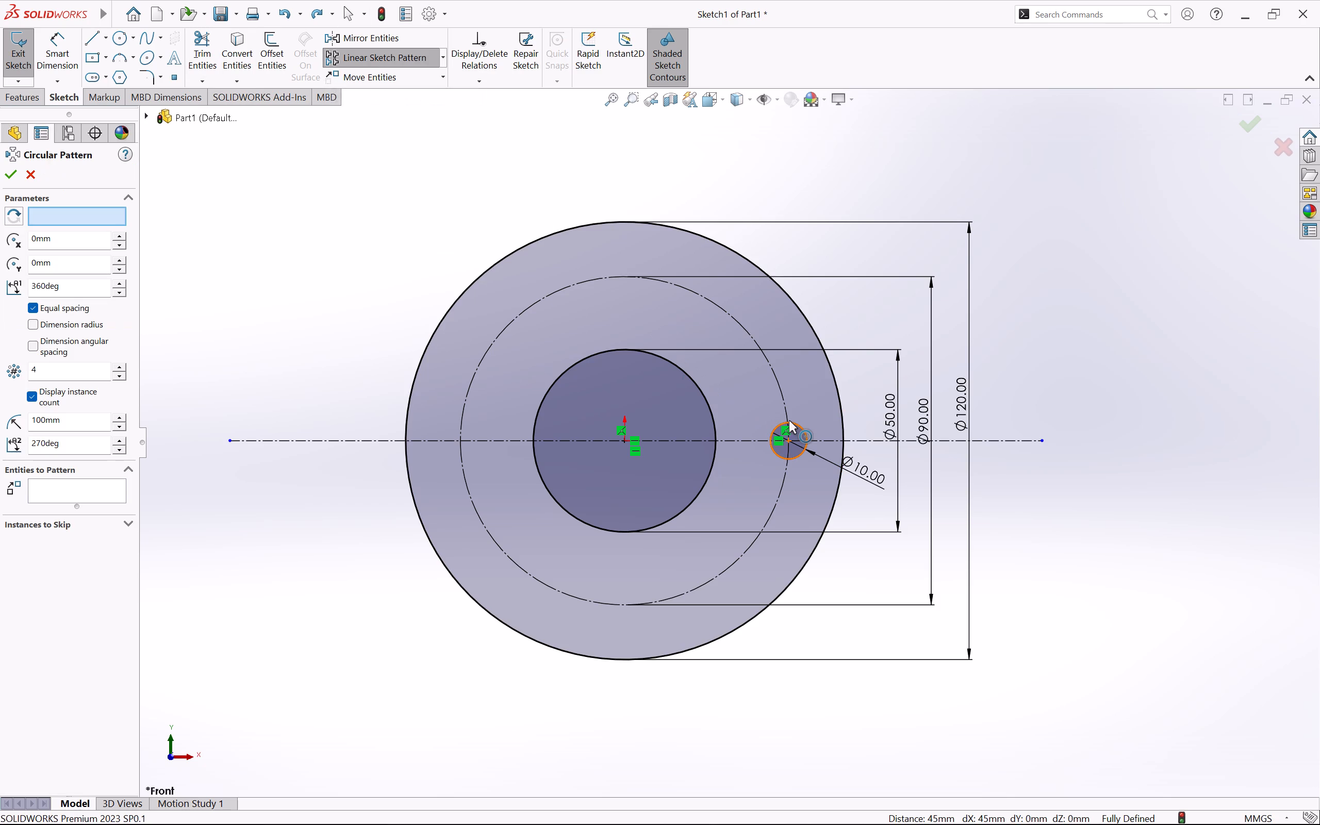
{"action": "left_click", "coordinate": [55, 492]}
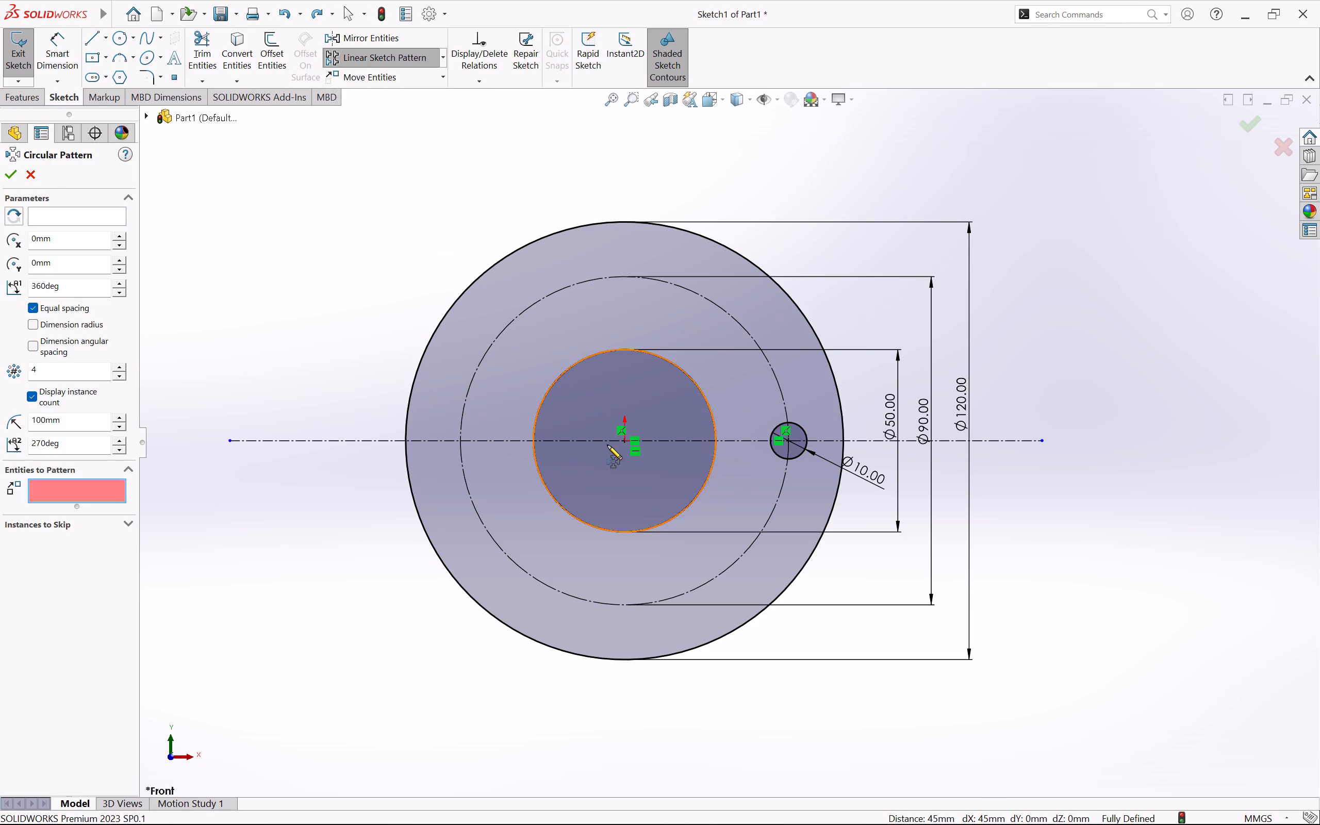
{"action": "left_click", "coordinate": [797, 425]}
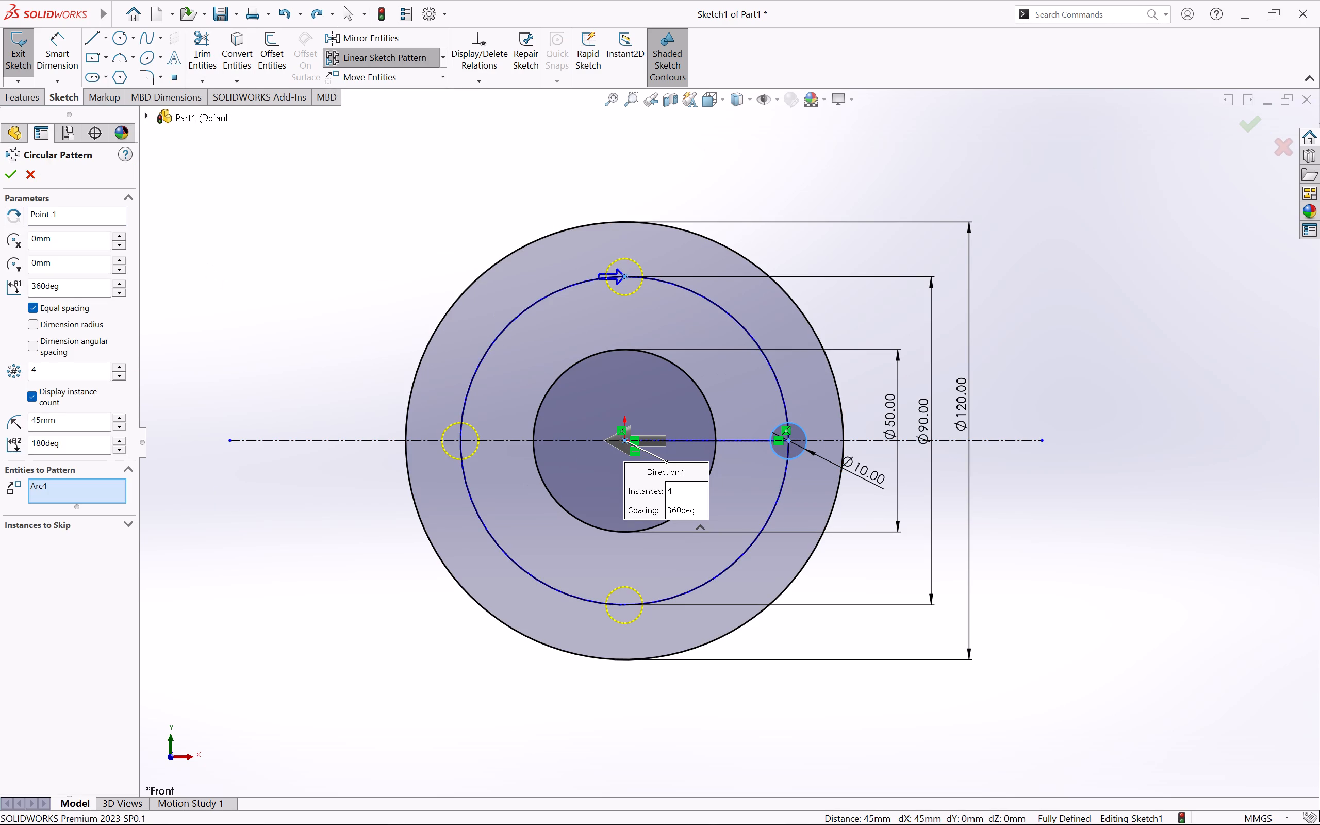
{"action": "left_click", "coordinate": [57, 361]}
{"action": "left_click_drag", "start_coordinate": [58, 367], "coordinate": [16, 374]}
{"action": "key", "text": "BackSpace"}
{"action": "key", "text": "6"}
{"action": "key", "text": "Return"}
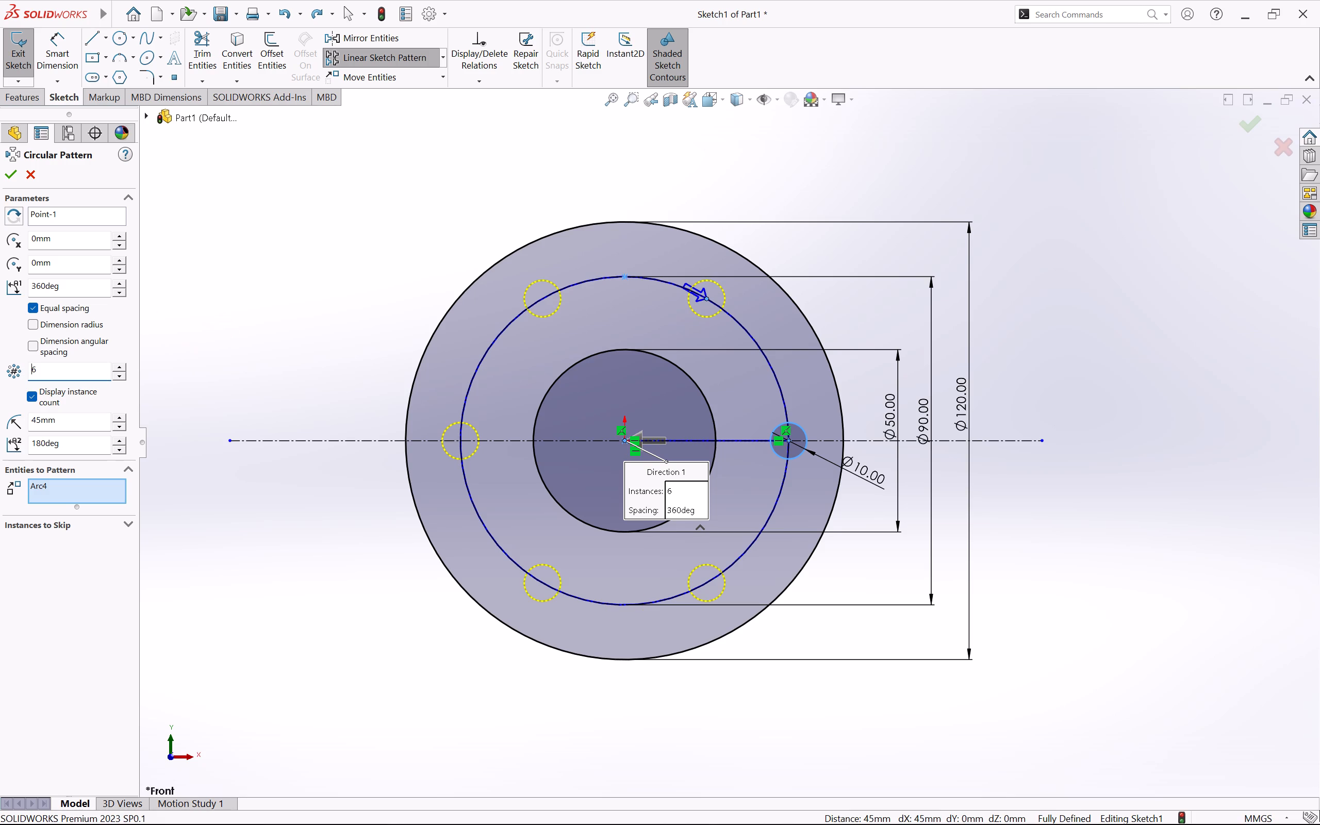
{"action": "left_click", "coordinate": [7, 179]}
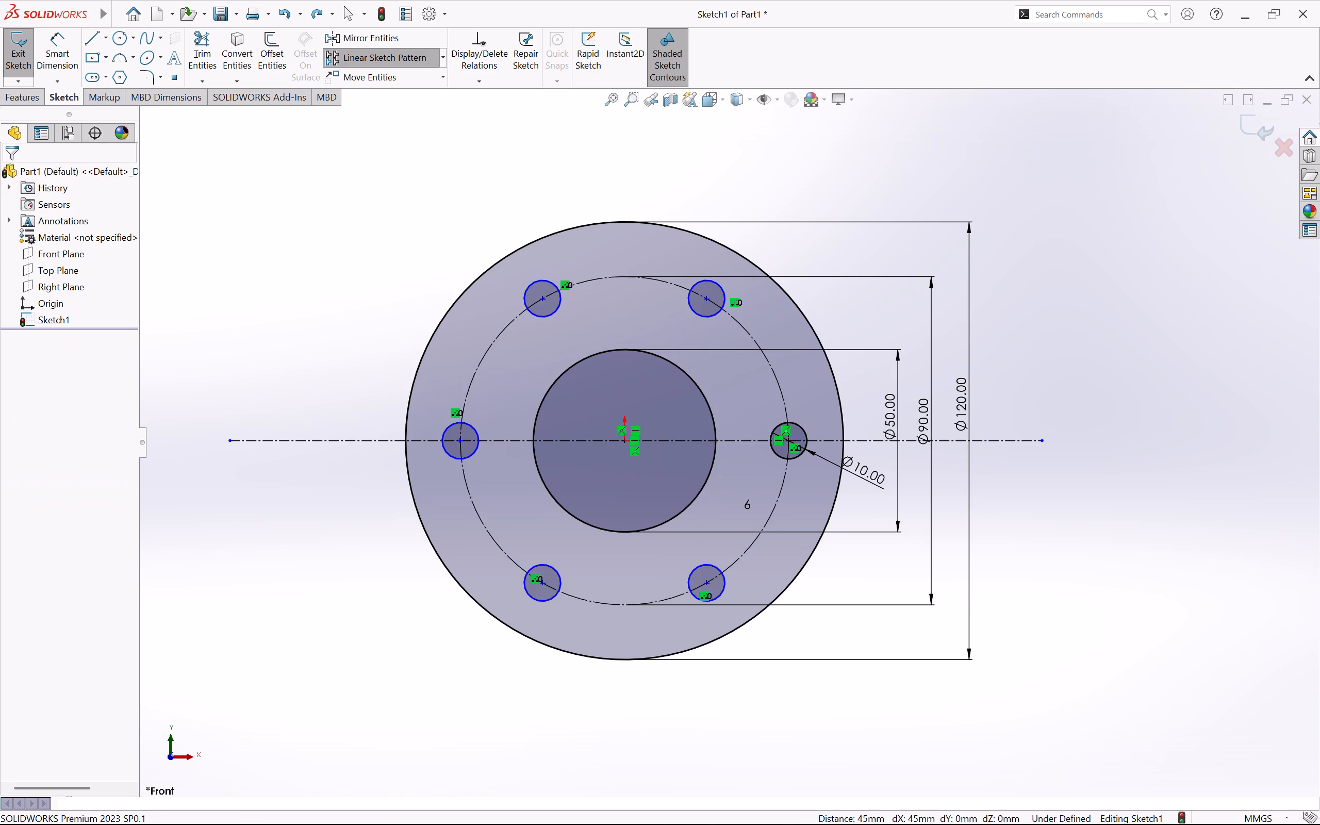
{"action": "left_click", "coordinate": [195, 200]}
{"action": "key", "text": "Escape"}
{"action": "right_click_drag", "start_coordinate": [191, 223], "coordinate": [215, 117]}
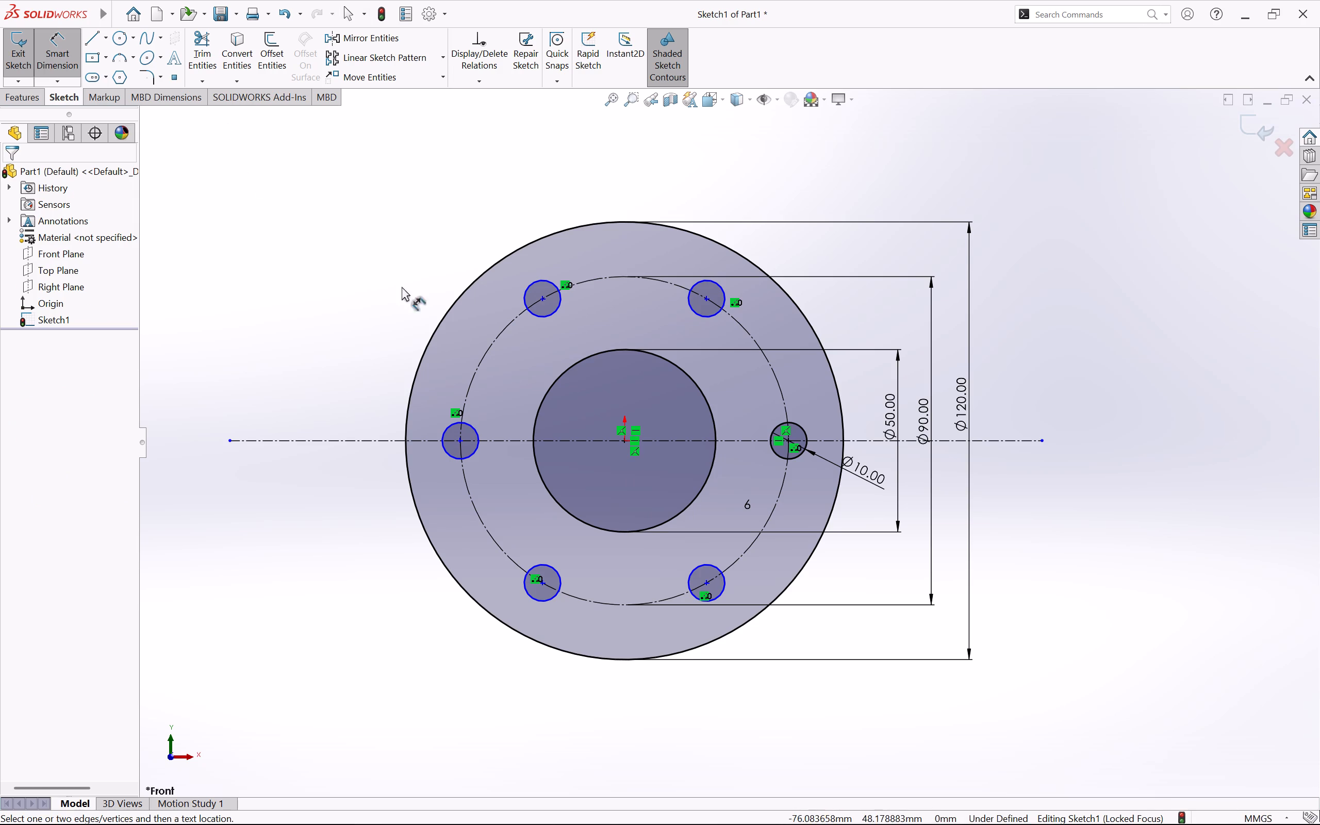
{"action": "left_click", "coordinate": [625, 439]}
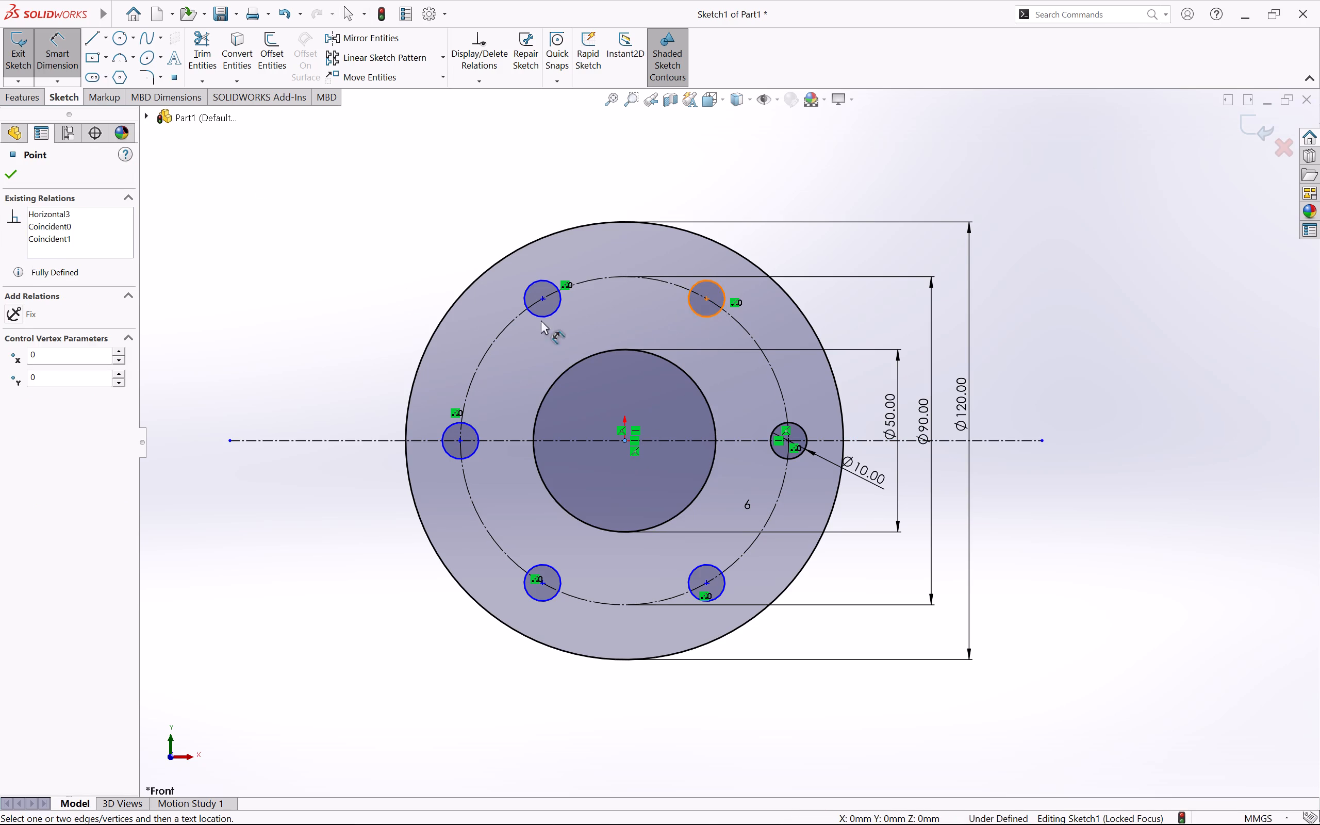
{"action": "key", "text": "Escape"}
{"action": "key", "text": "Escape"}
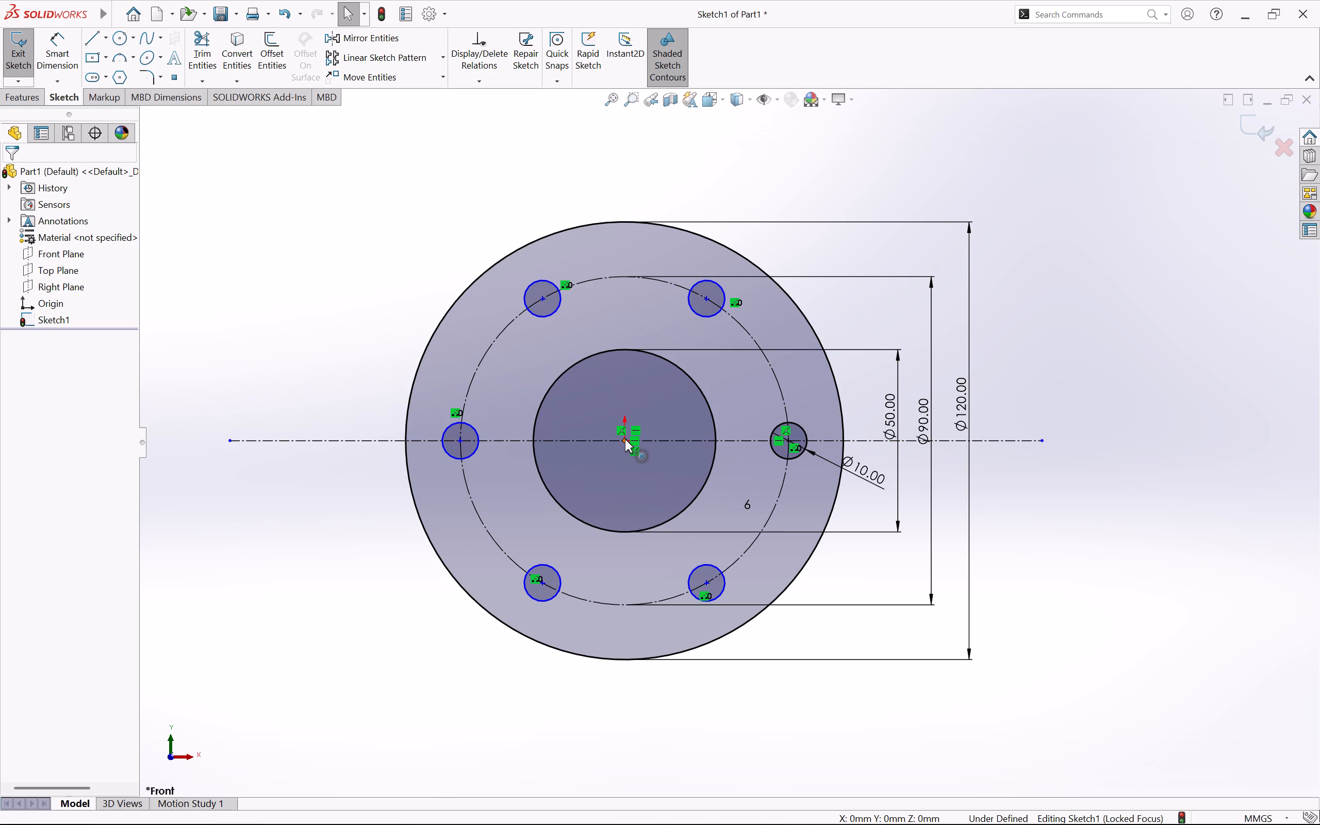
Add a Fix relation to the origin centre point and the upper-right patterned circle's centre, then exit the sketch.
{"action": "left_click", "coordinate": [625, 439]}
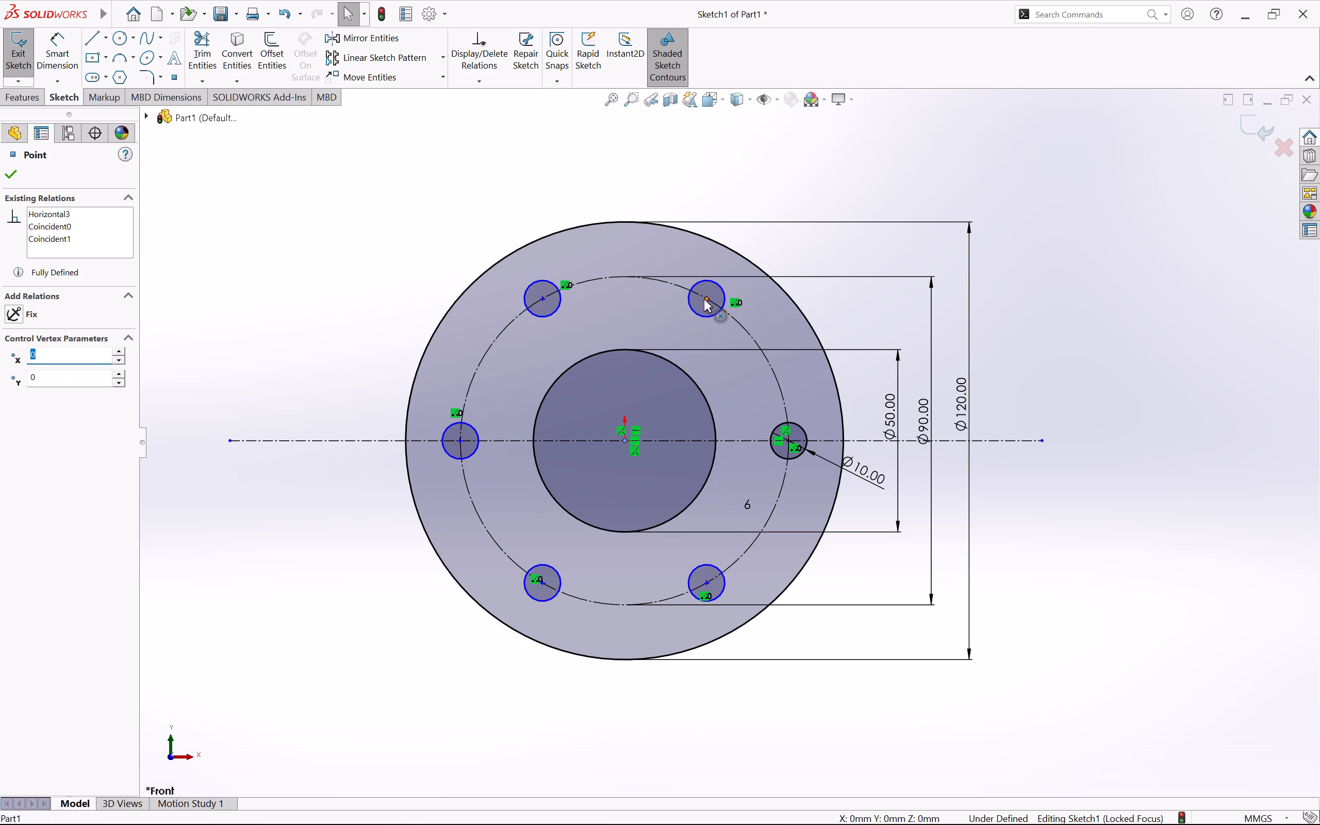
{"action": "left_click", "coordinate": [704, 299], "text": "shift"}
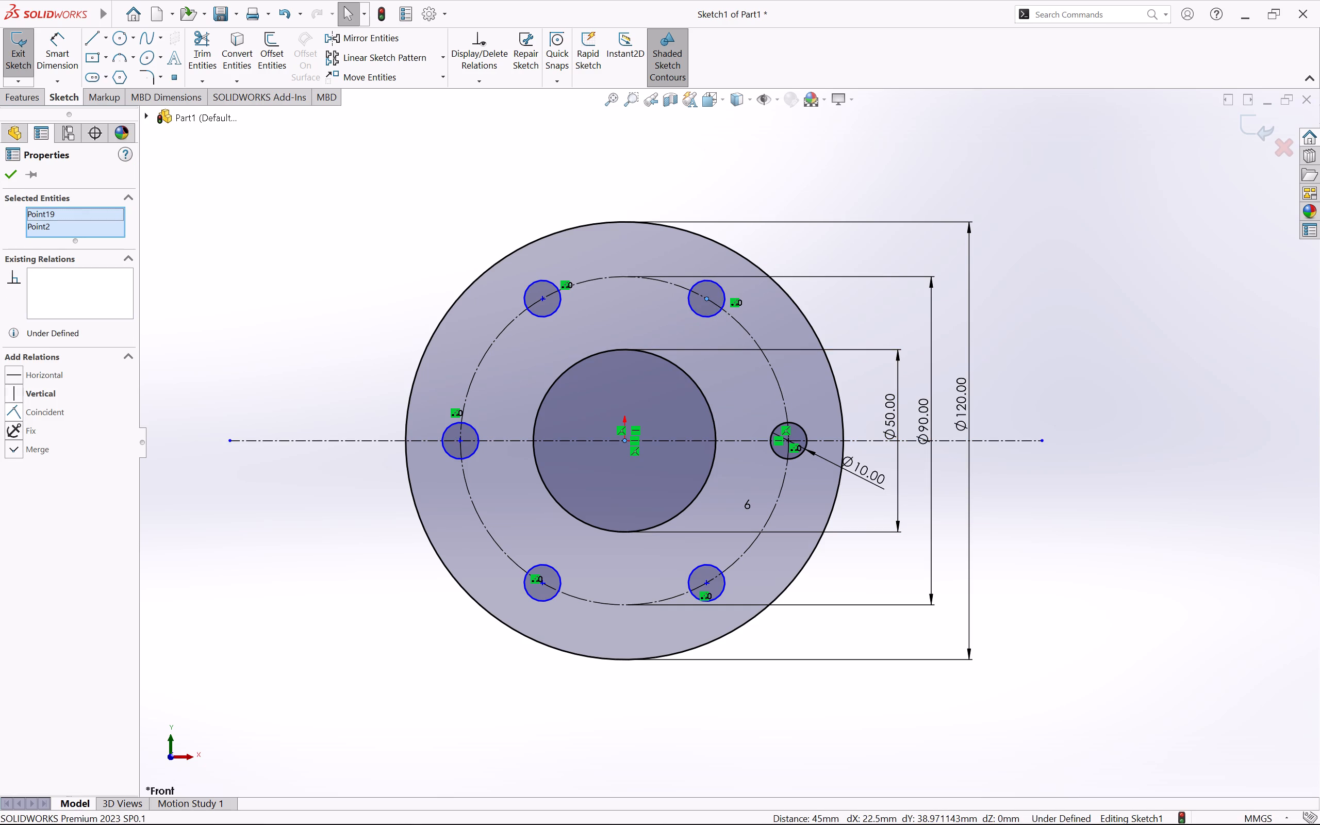
{"action": "left_click", "coordinate": [10, 431]}
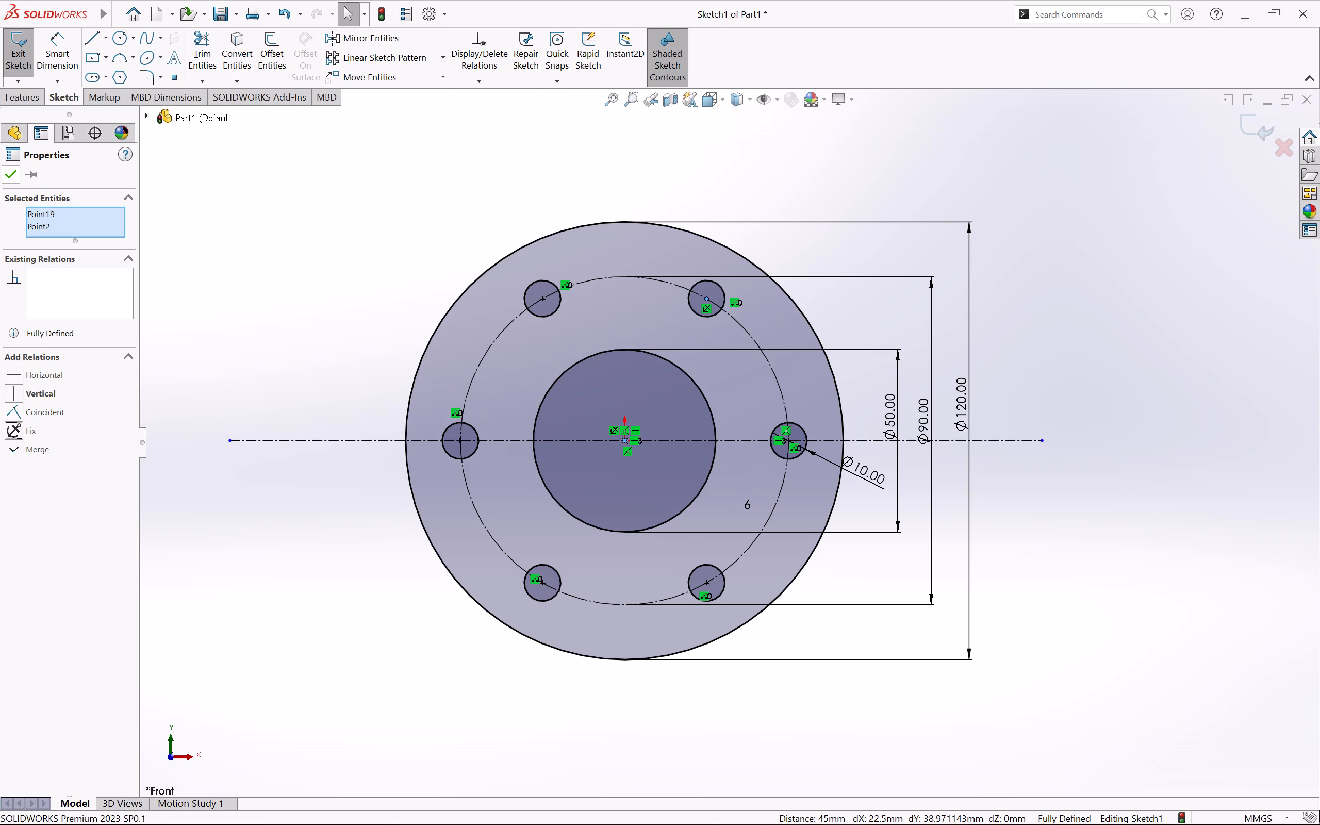
{"action": "left_click", "coordinate": [10, 180]}
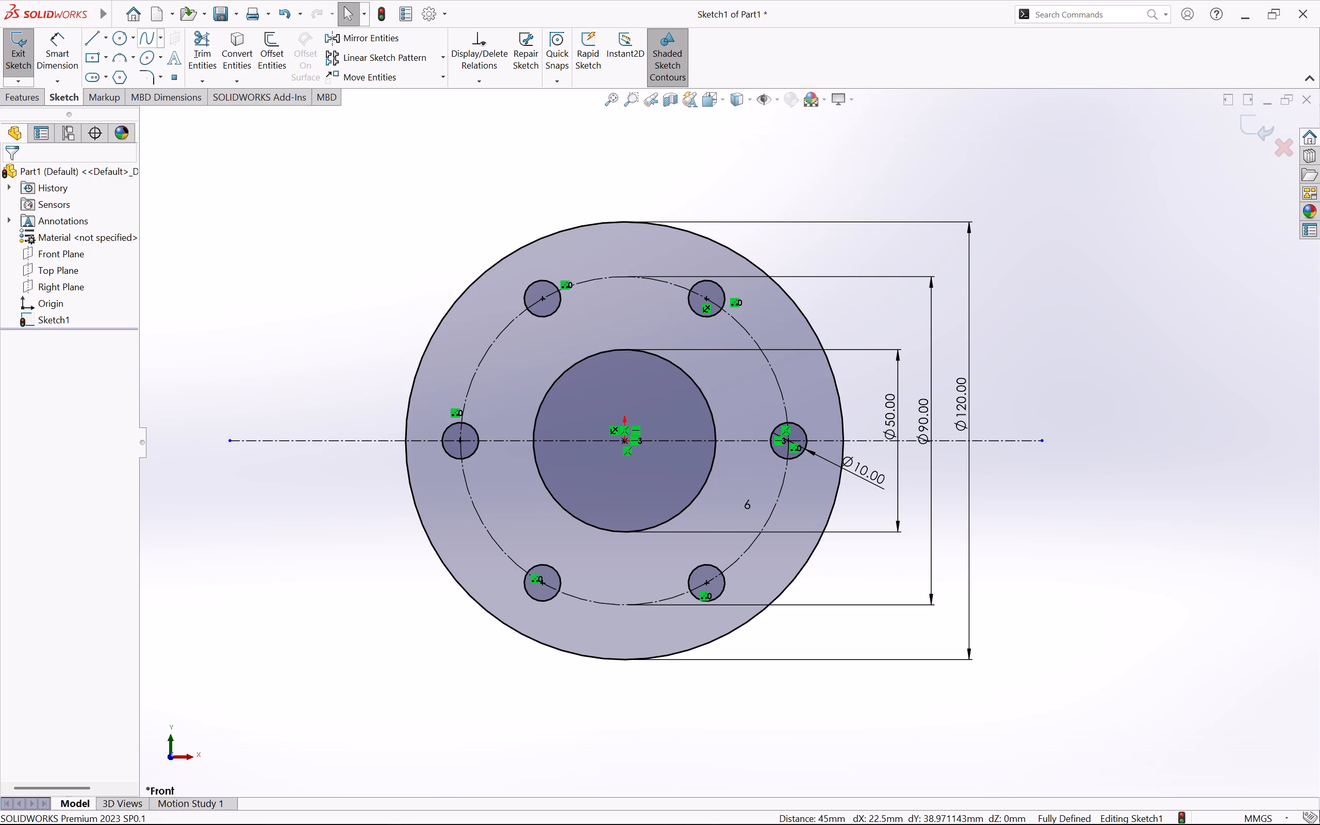
{"action": "left_click", "coordinate": [20, 63]}
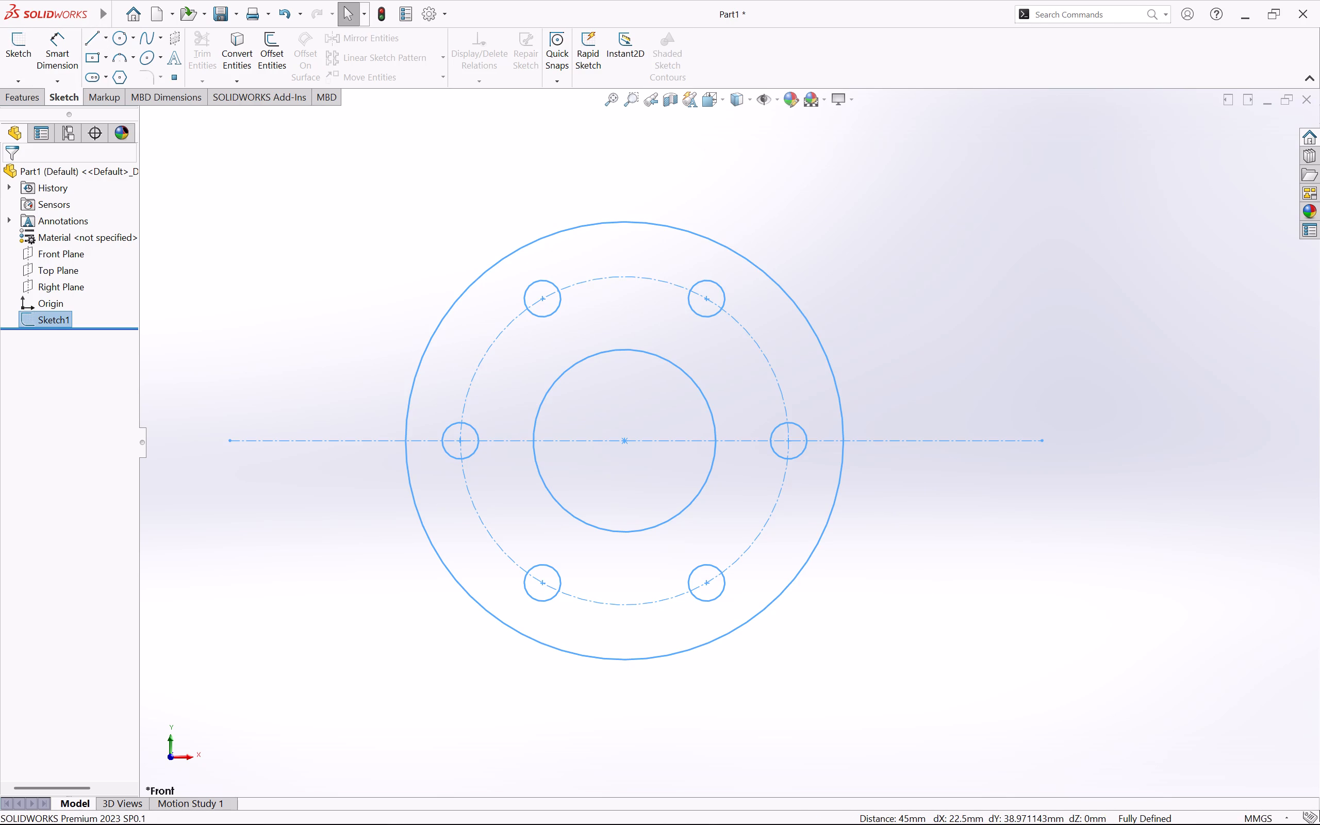
Extrude the flange sketch as a blind boss to a depth of 20 mm.
{"action": "left_click", "coordinate": [23, 98]}
{"action": "left_click", "coordinate": [21, 41]}
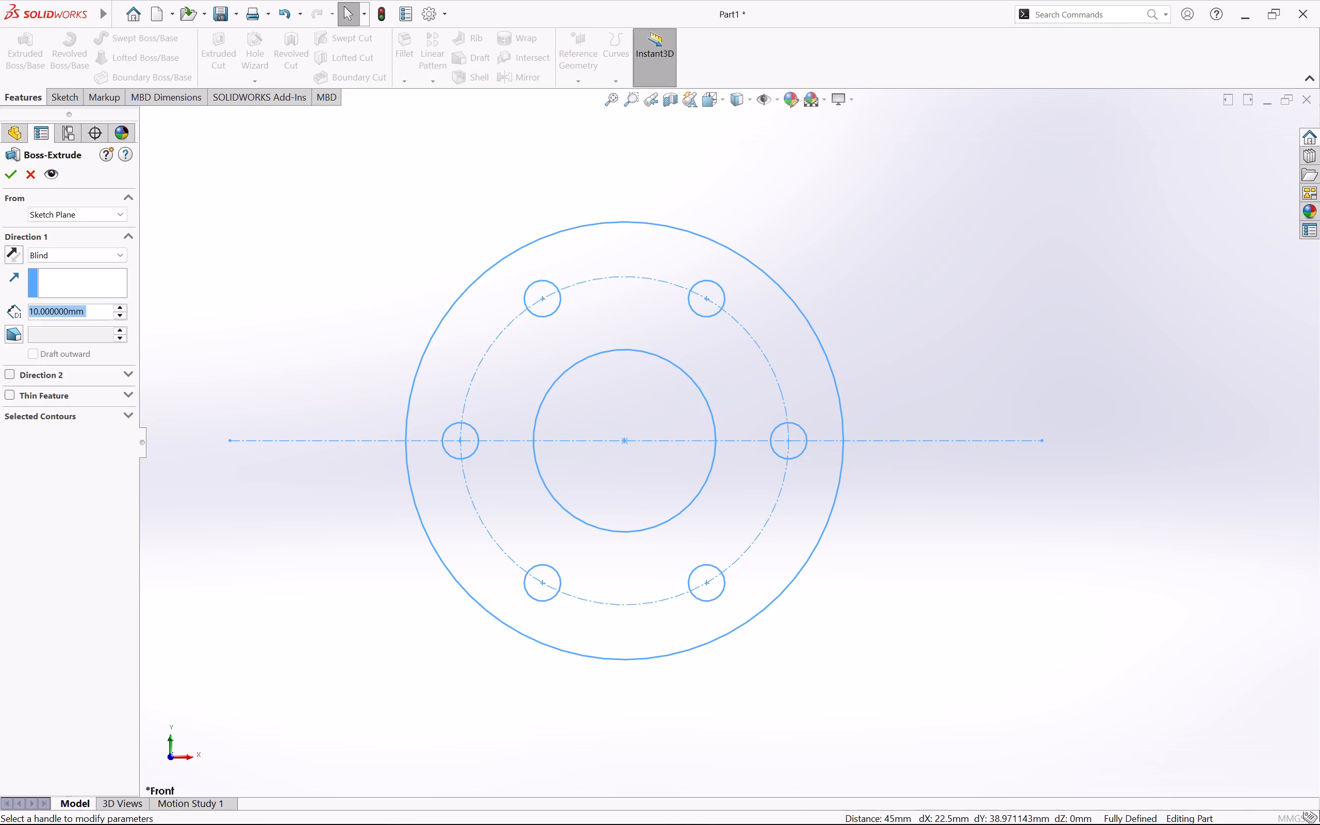
{"action": "middle_click_drag", "start_coordinate": [982, 561], "coordinate": [998, 421]}
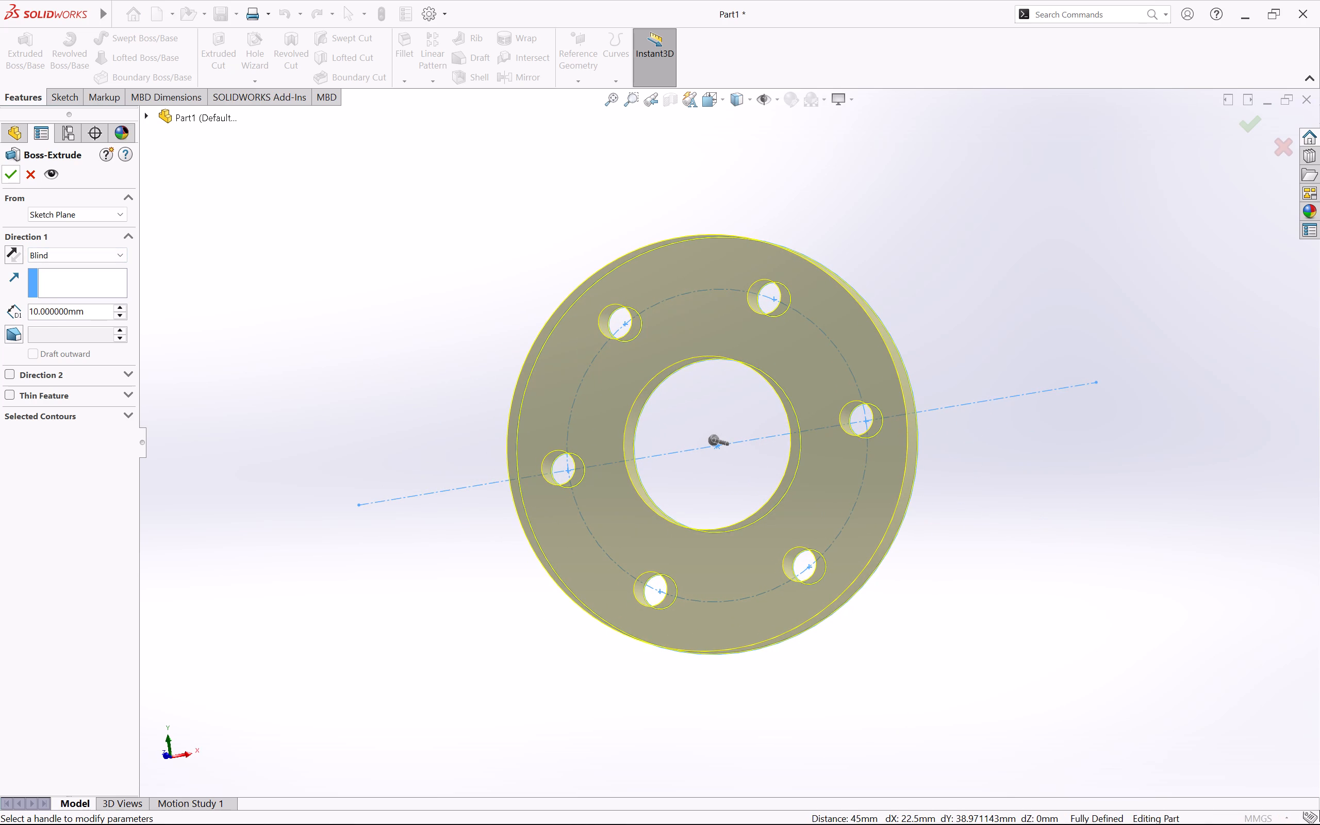
{"action": "left_click", "coordinate": [92, 310]}
{"action": "left_click_drag", "start_coordinate": [92, 310], "coordinate": [27, 310]}
{"action": "left_click_drag", "start_coordinate": [100, 311], "coordinate": [18, 306]}
{"action": "key", "text": "BackSpace"}
{"action": "type", "text": "20"}
{"action": "key", "text": "Return"}
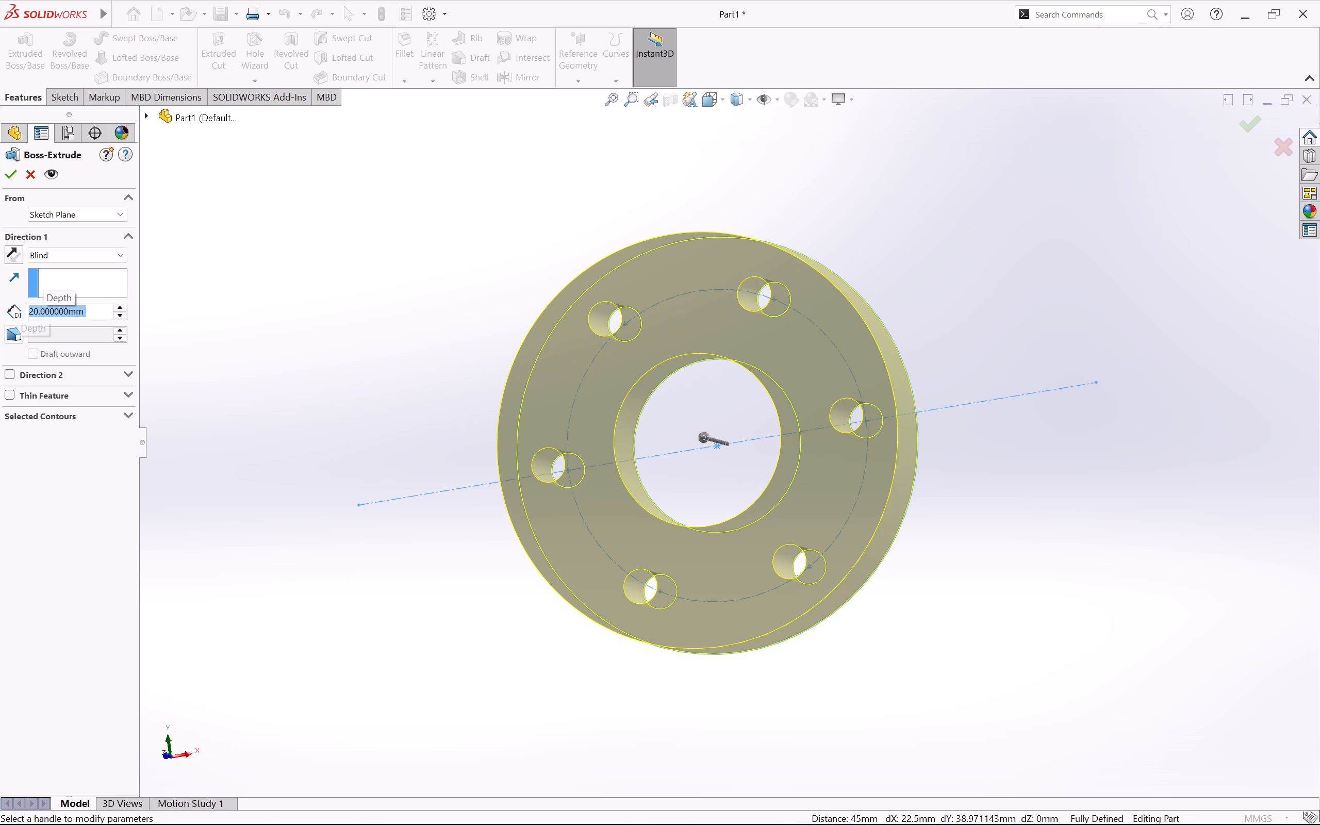
{"action": "left_click", "coordinate": [18, 176]}
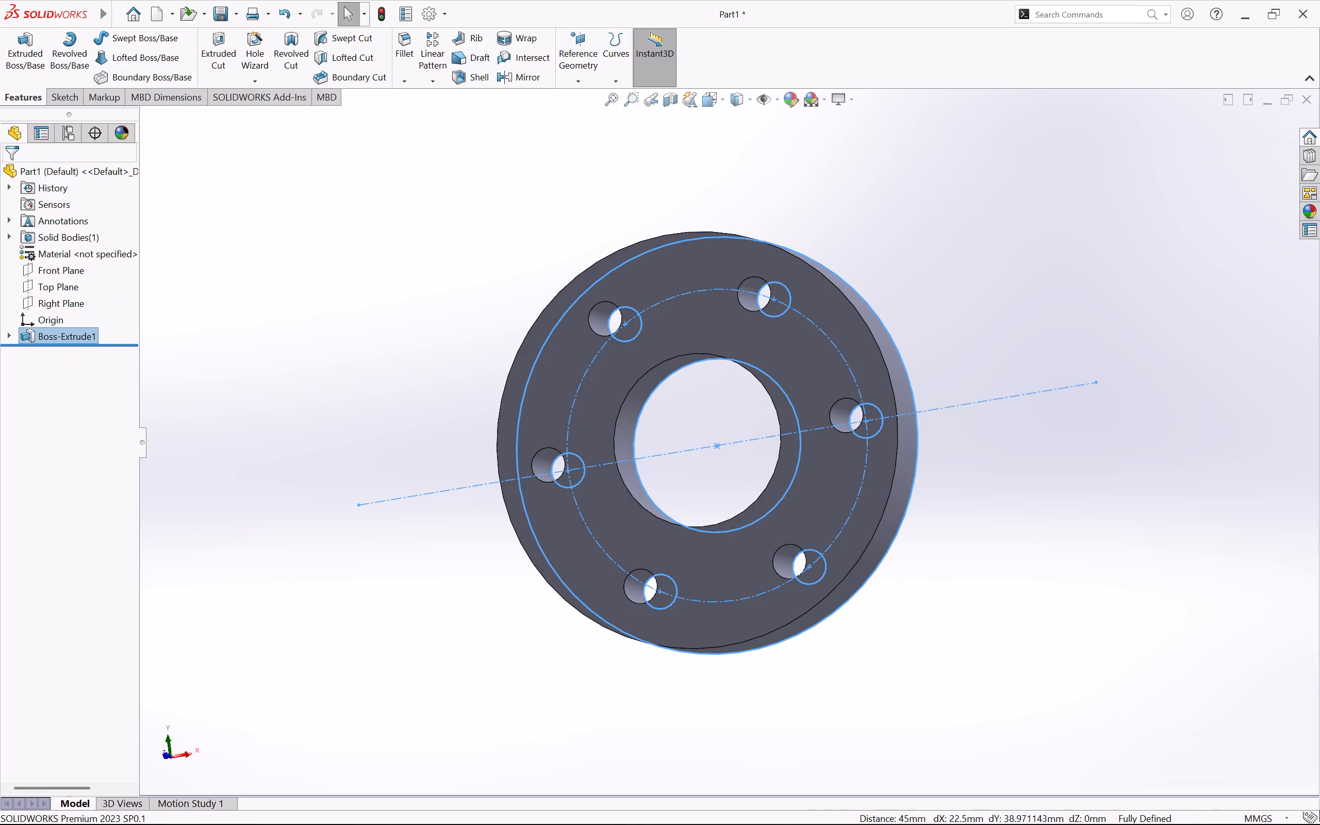
Start a sketch on the flange's back face and draw a 25 mm radius circle from the origin to the bore edge.
{"action": "left_click", "coordinate": [976, 581]}
{"action": "middle_click_drag", "start_coordinate": [977, 579], "coordinate": [859, 264]}
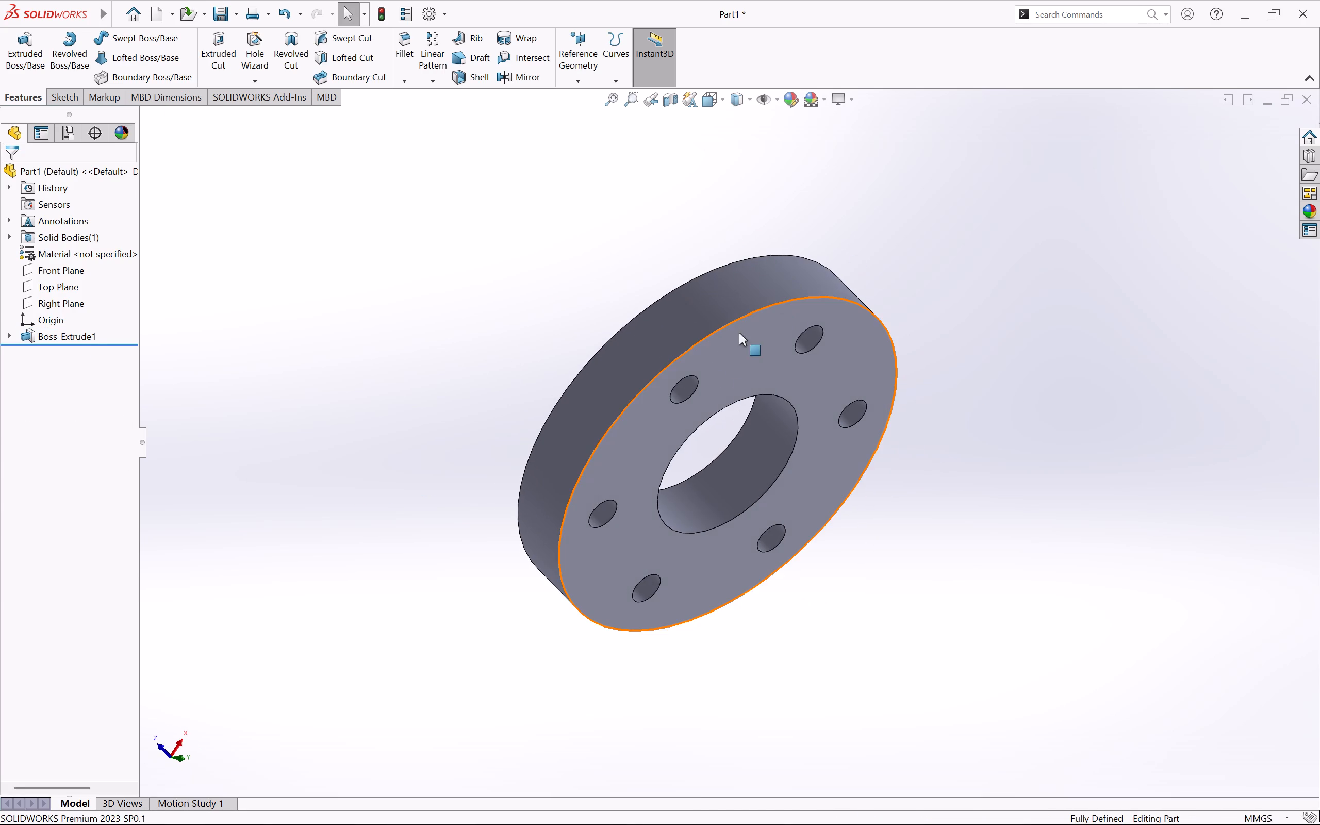
{"action": "right_click", "coordinate": [713, 375]}
{"action": "left_click", "coordinate": [750, 363]}
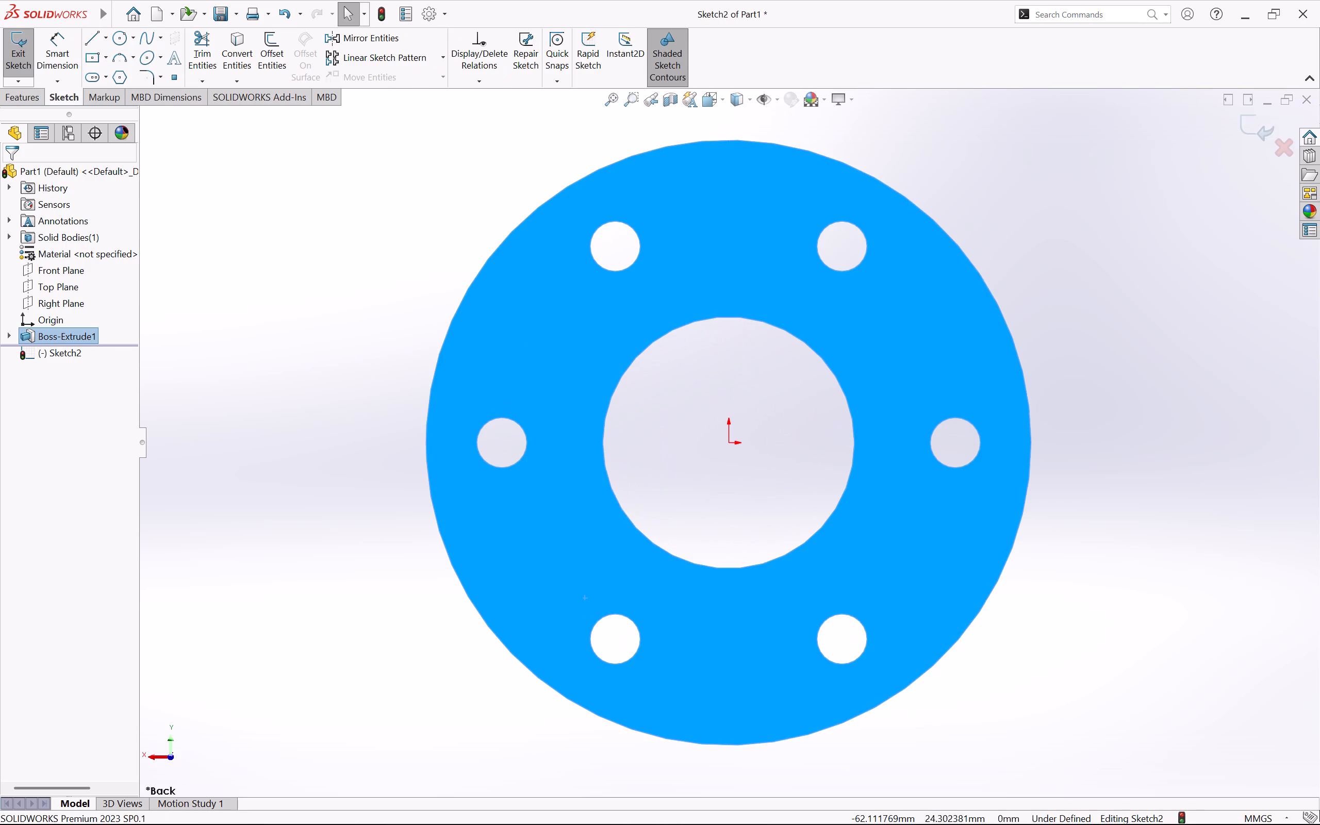
{"action": "left_click", "coordinate": [119, 40]}
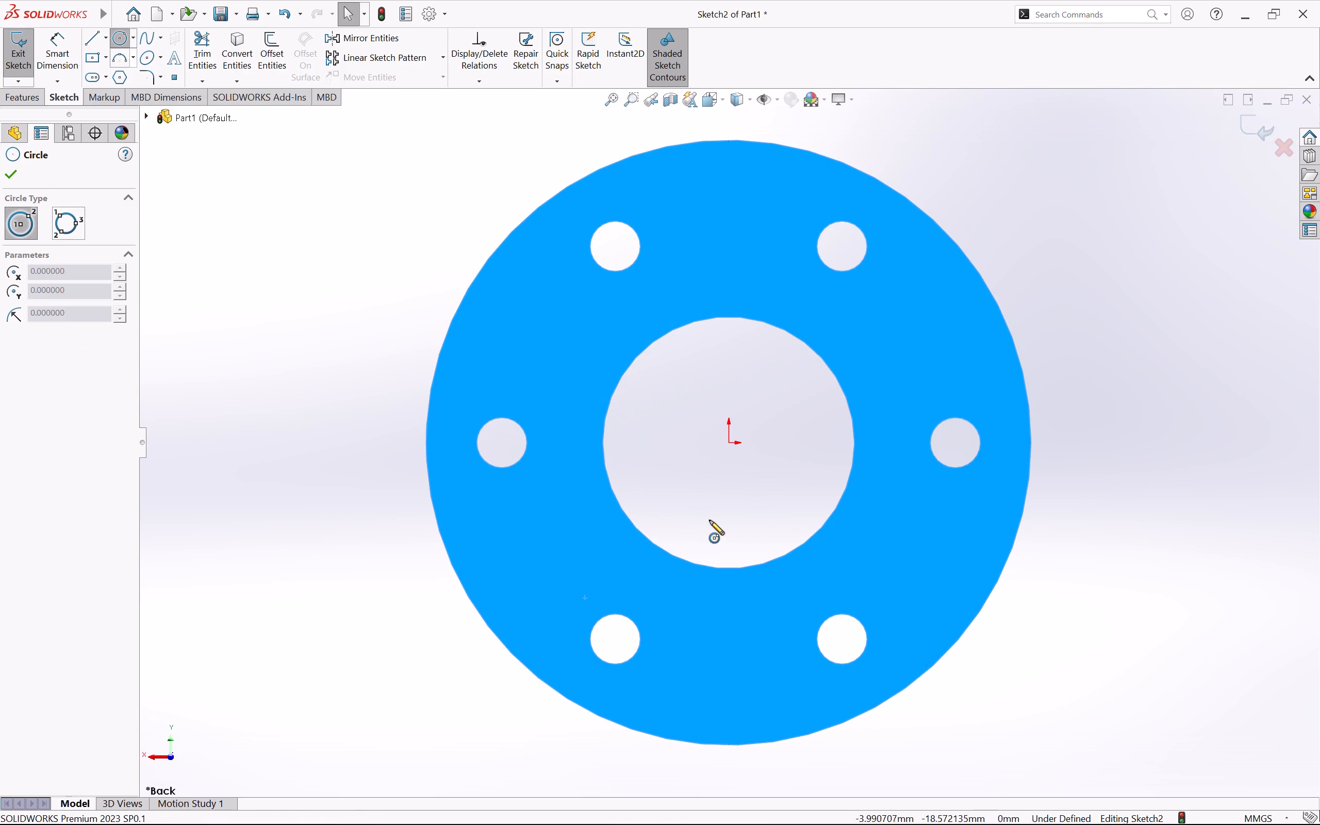
{"action": "left_click", "coordinate": [730, 445]}
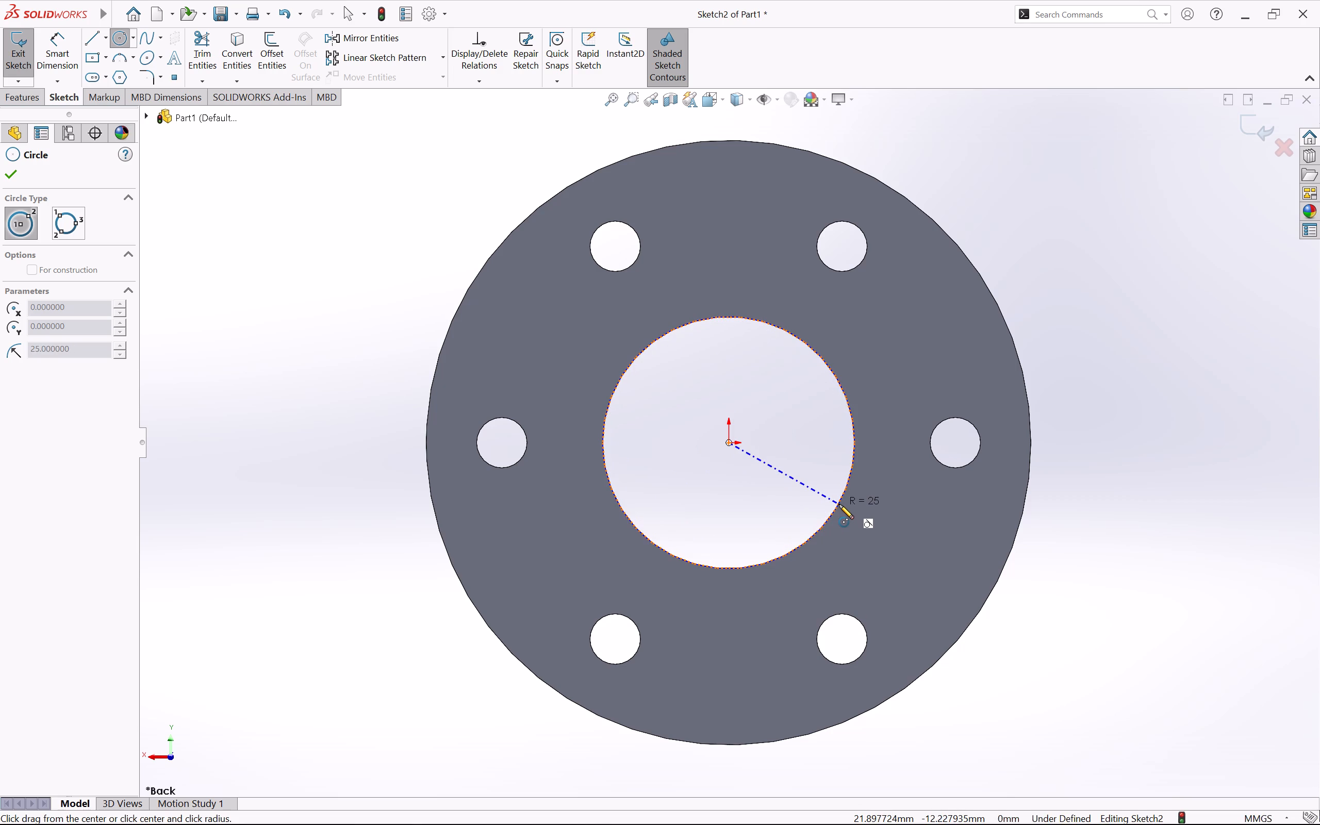
{"action": "left_click", "coordinate": [839, 504]}
{"action": "key", "text": "Escape"}
Dimension the bore circle's diameter, accept 50 mm, and exit the sketch.
{"action": "right_click_drag", "start_coordinate": [1111, 633], "coordinate": [1085, 349]}
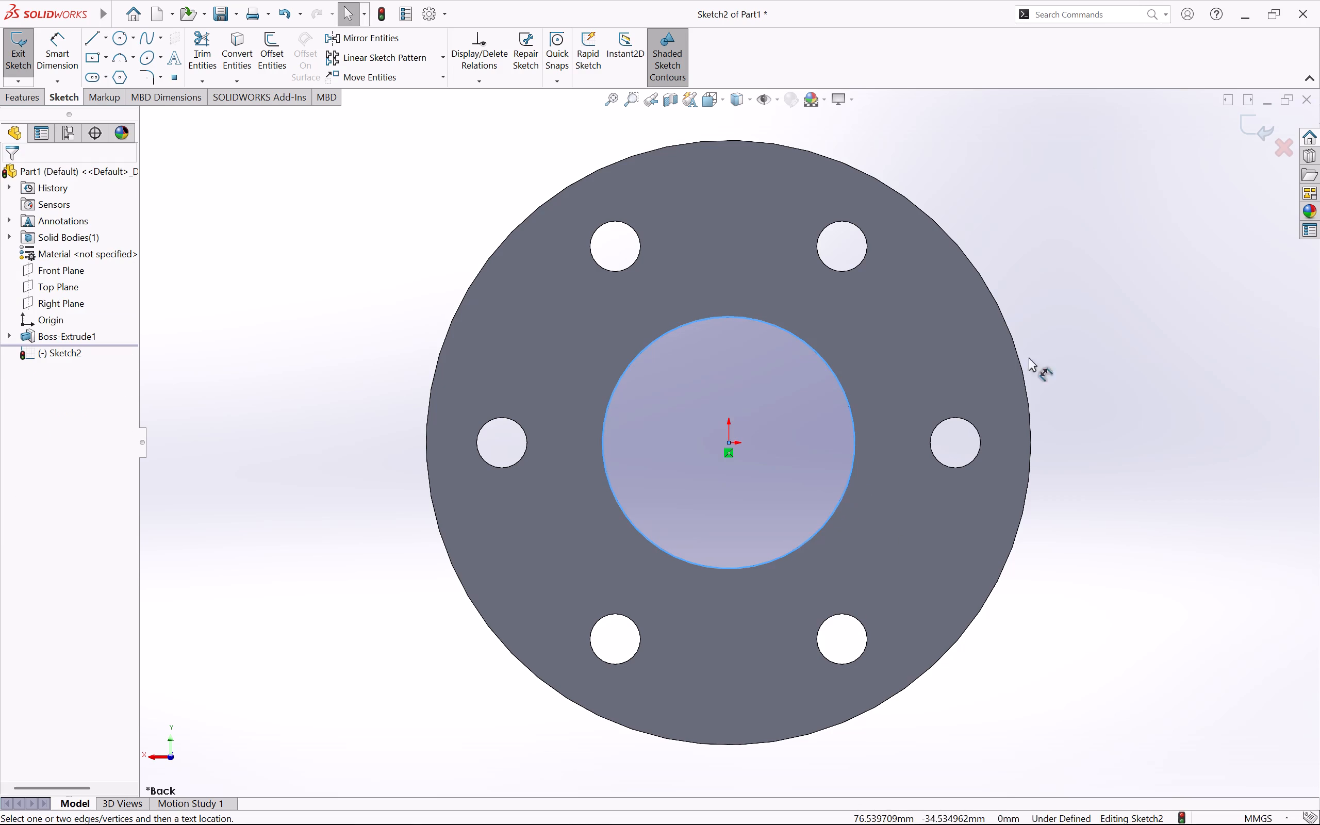
{"action": "left_click", "coordinate": [852, 464]}
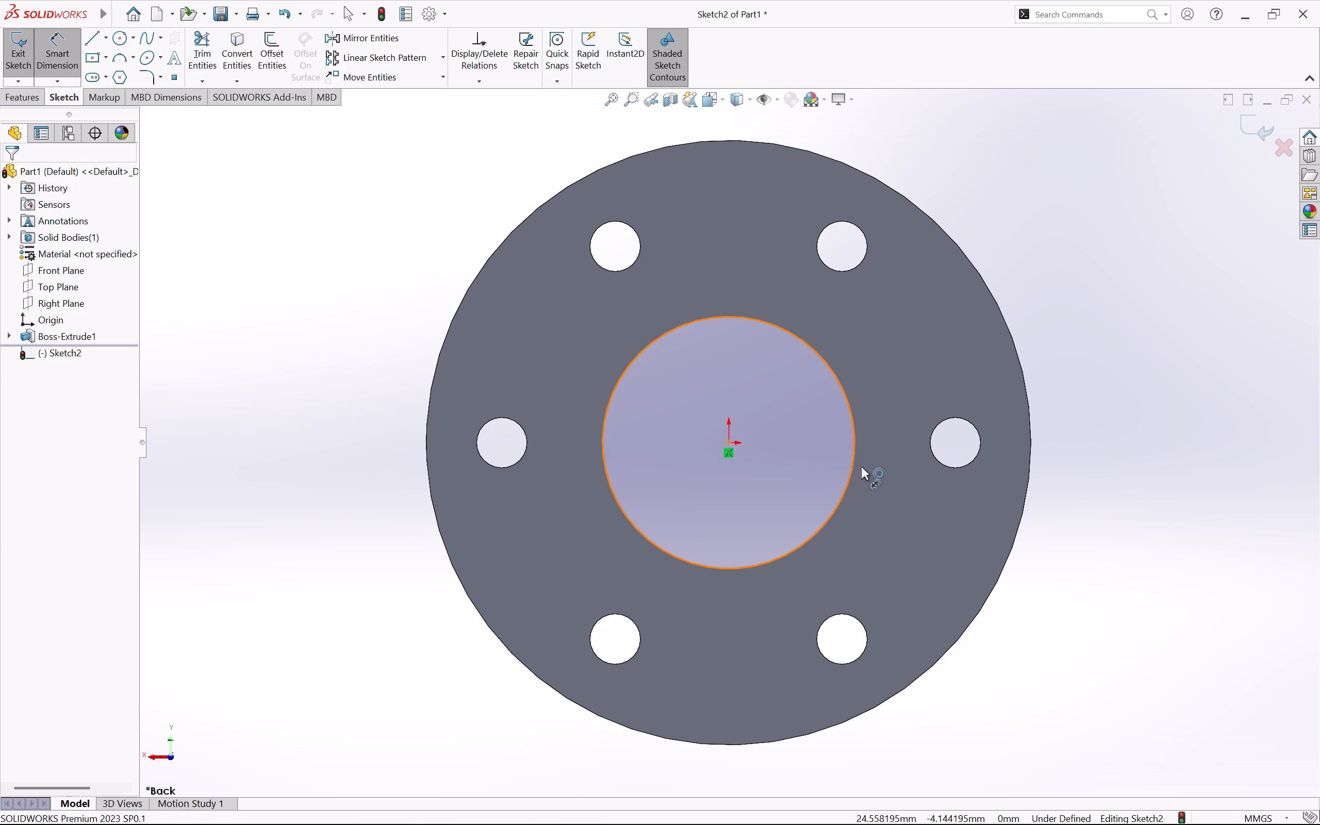
{"action": "left_click", "coordinate": [1109, 434]}
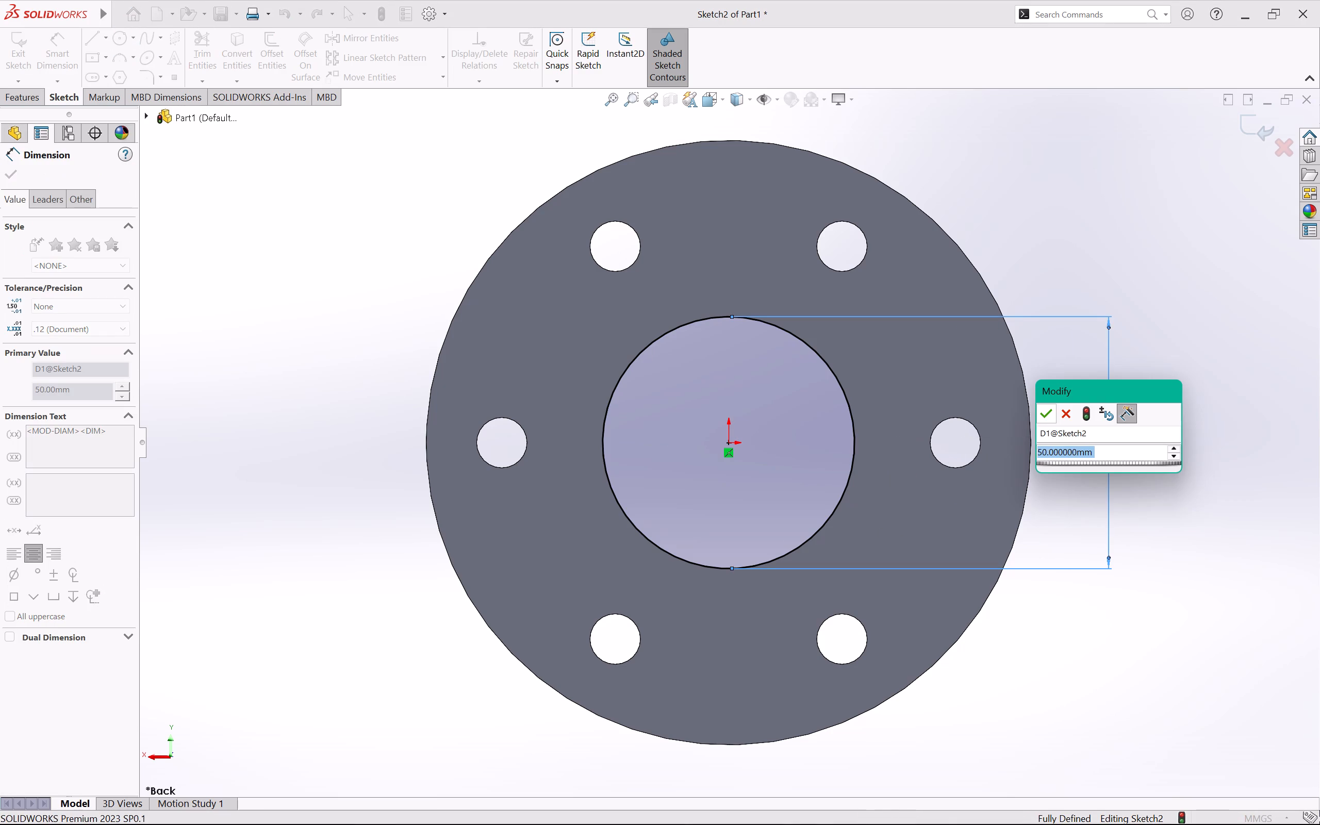
{"action": "left_click", "coordinate": [1047, 416]}
{"action": "left_click", "coordinate": [1196, 607]}
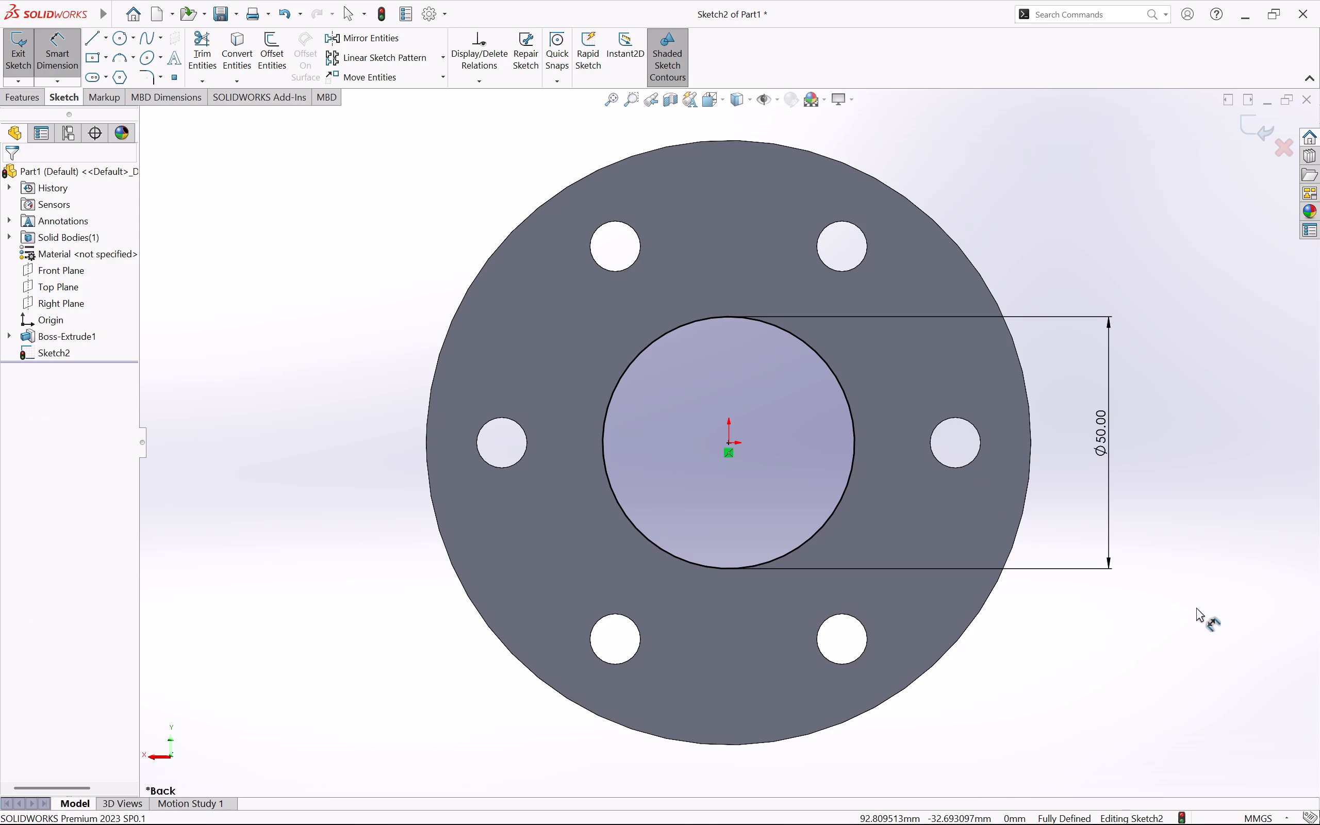
{"action": "left_click", "coordinate": [22, 69]}
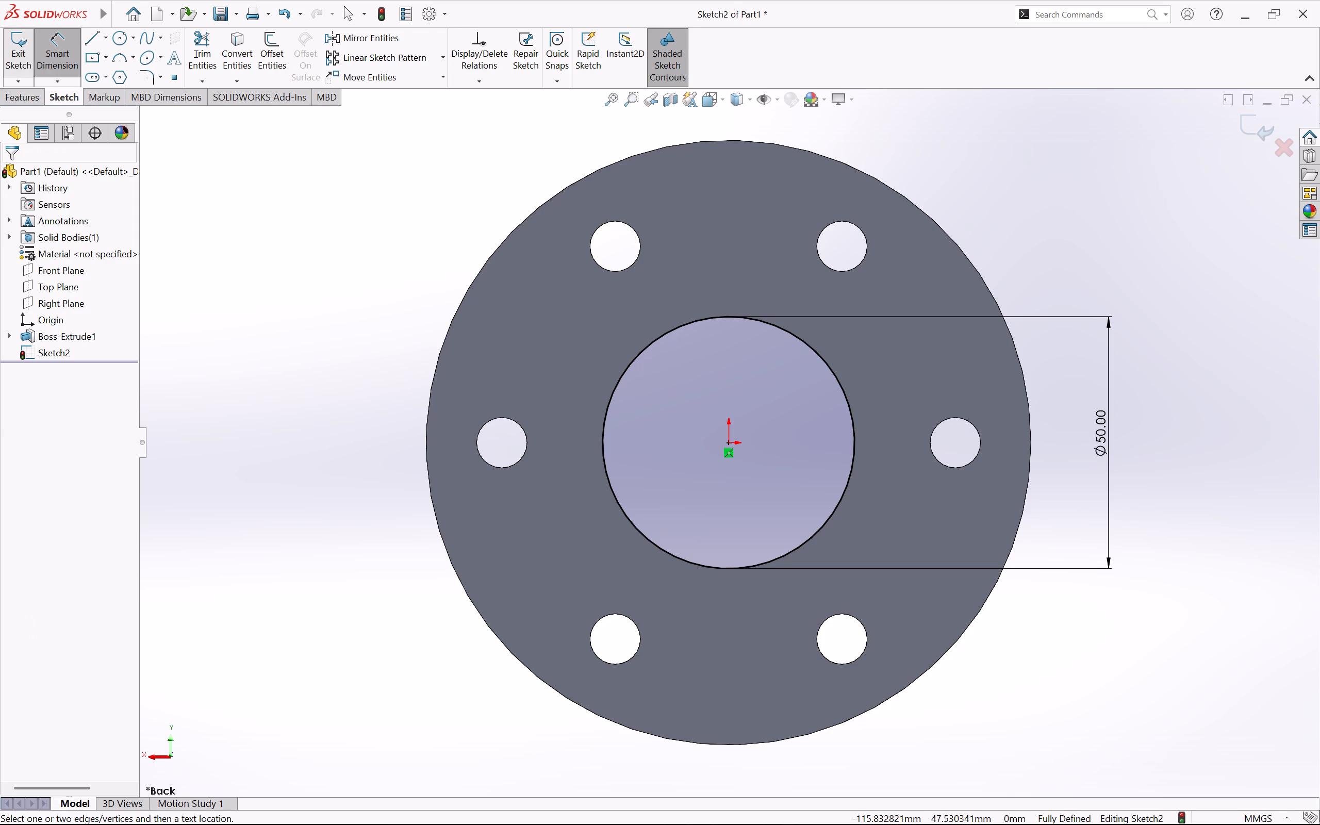
Extrude the 50 mm circle outward from the flange's back face as a blind boss 60 mm deep, merged with the disc.
{"action": "left_click", "coordinate": [9, 60]}
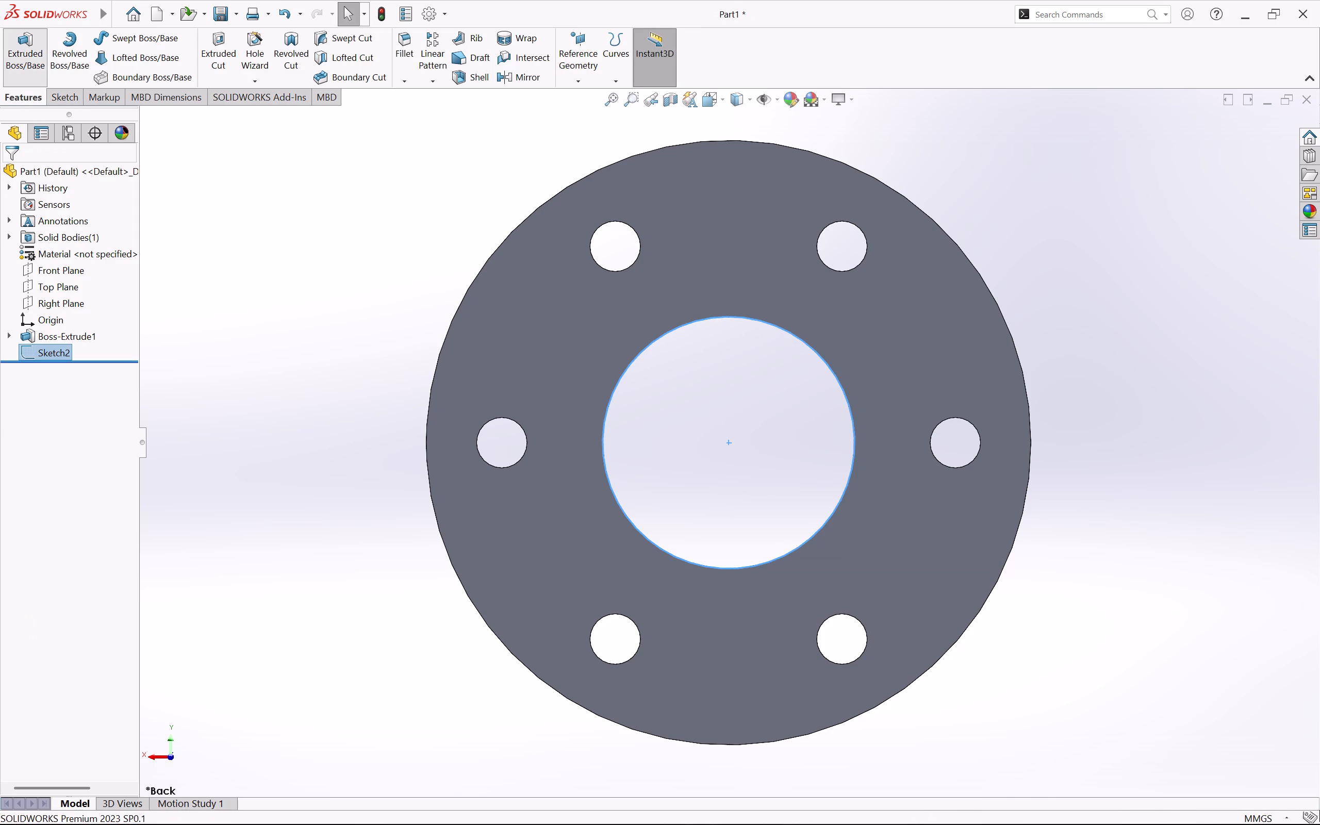
{"action": "middle_click_drag", "start_coordinate": [1149, 515], "coordinate": [1107, 515]}
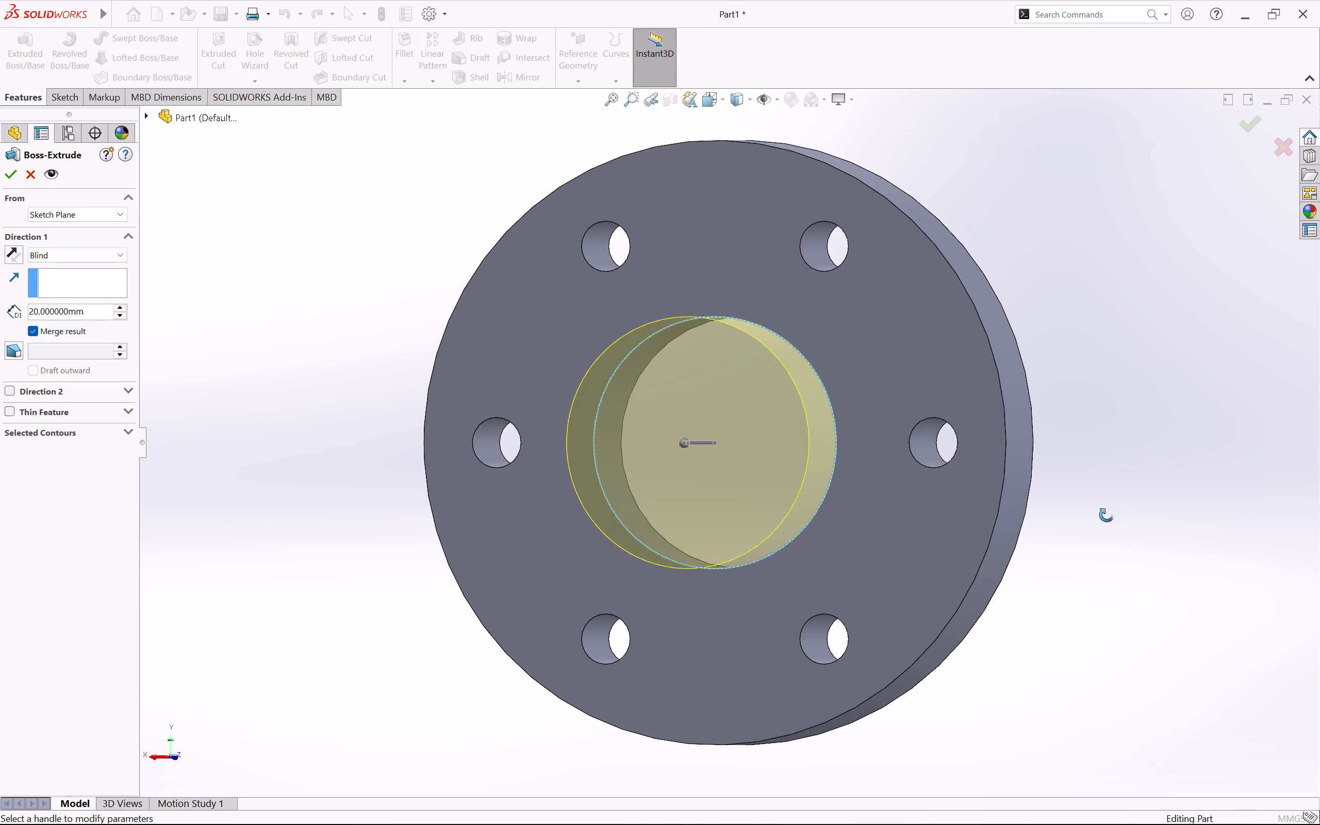
{"action": "middle_click_drag", "start_coordinate": [1107, 515], "coordinate": [1068, 529]}
{"action": "left_click", "coordinate": [89, 306]}
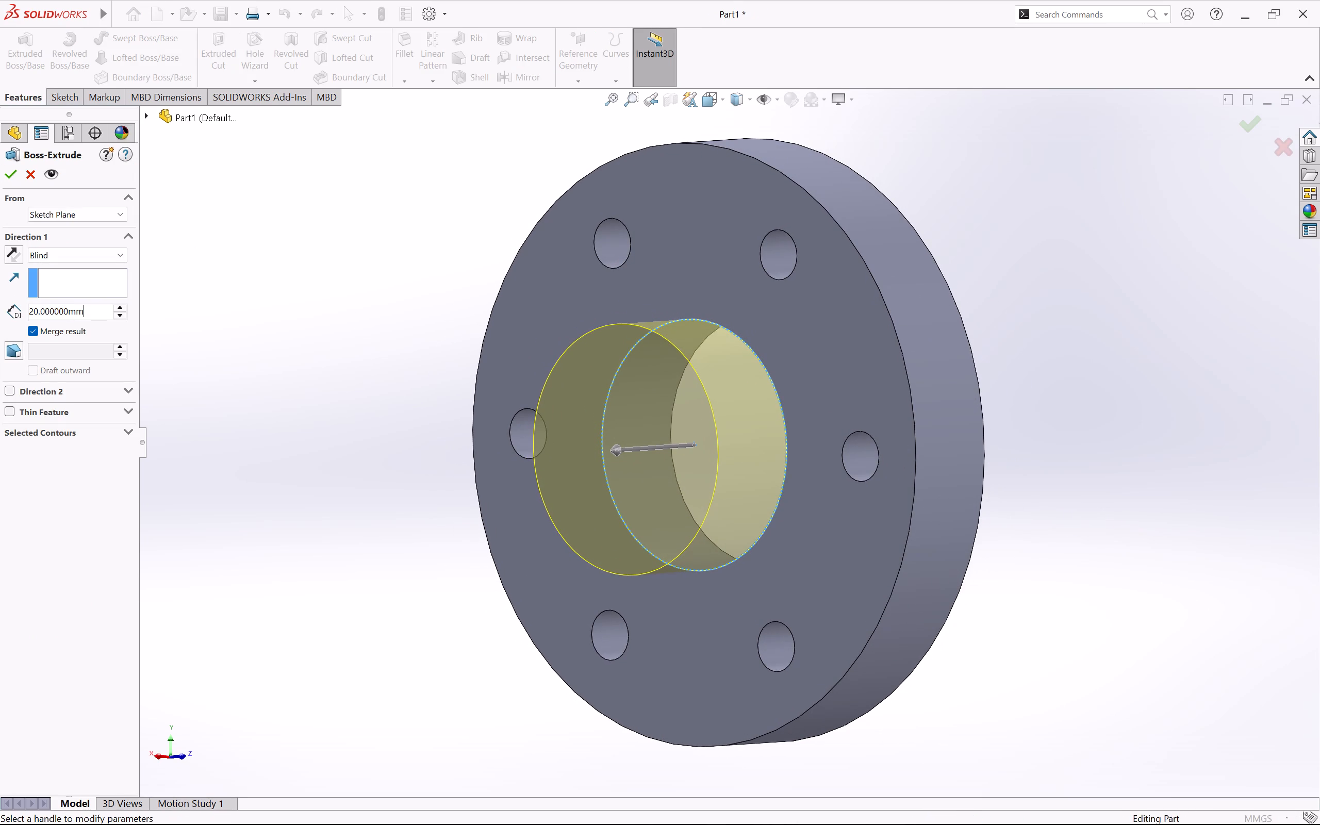
{"action": "left_click_drag", "start_coordinate": [91, 307], "coordinate": [0, 312]}
{"action": "key", "text": "BackSpace"}
{"action": "type", "text": "60"}
{"action": "key", "text": "Return"}
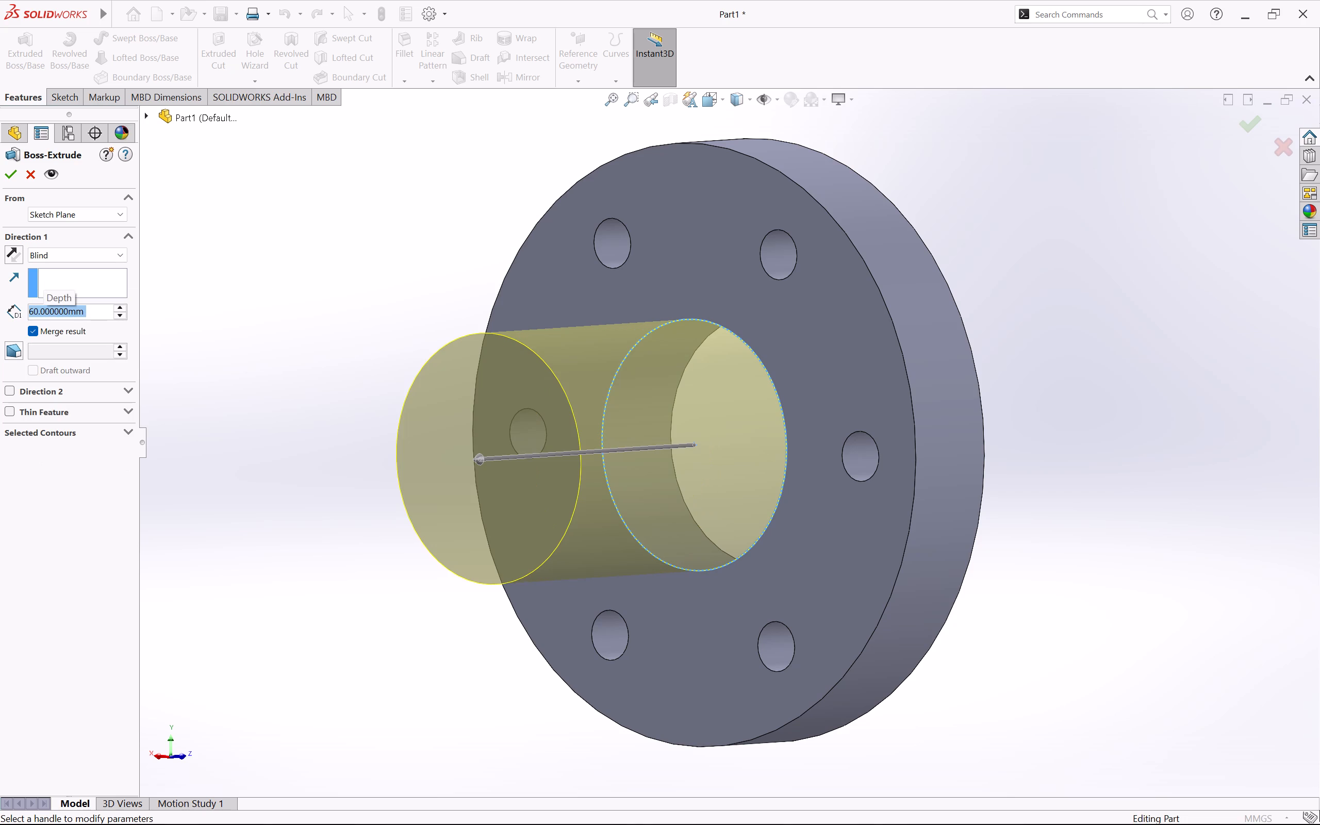
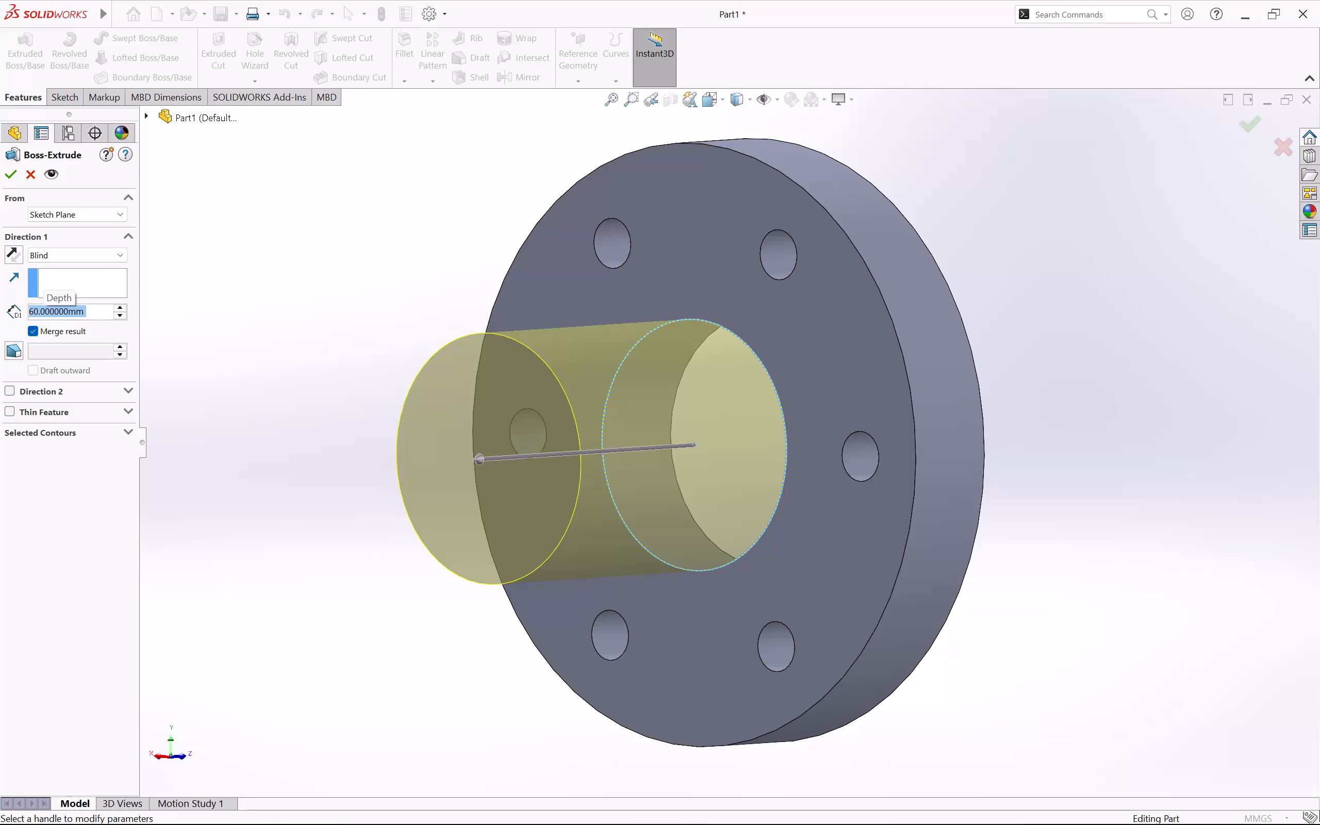
Accept the 60 mm blind extrusion of the cylindrical boss.
{"action": "left_click", "coordinate": [10, 179]}
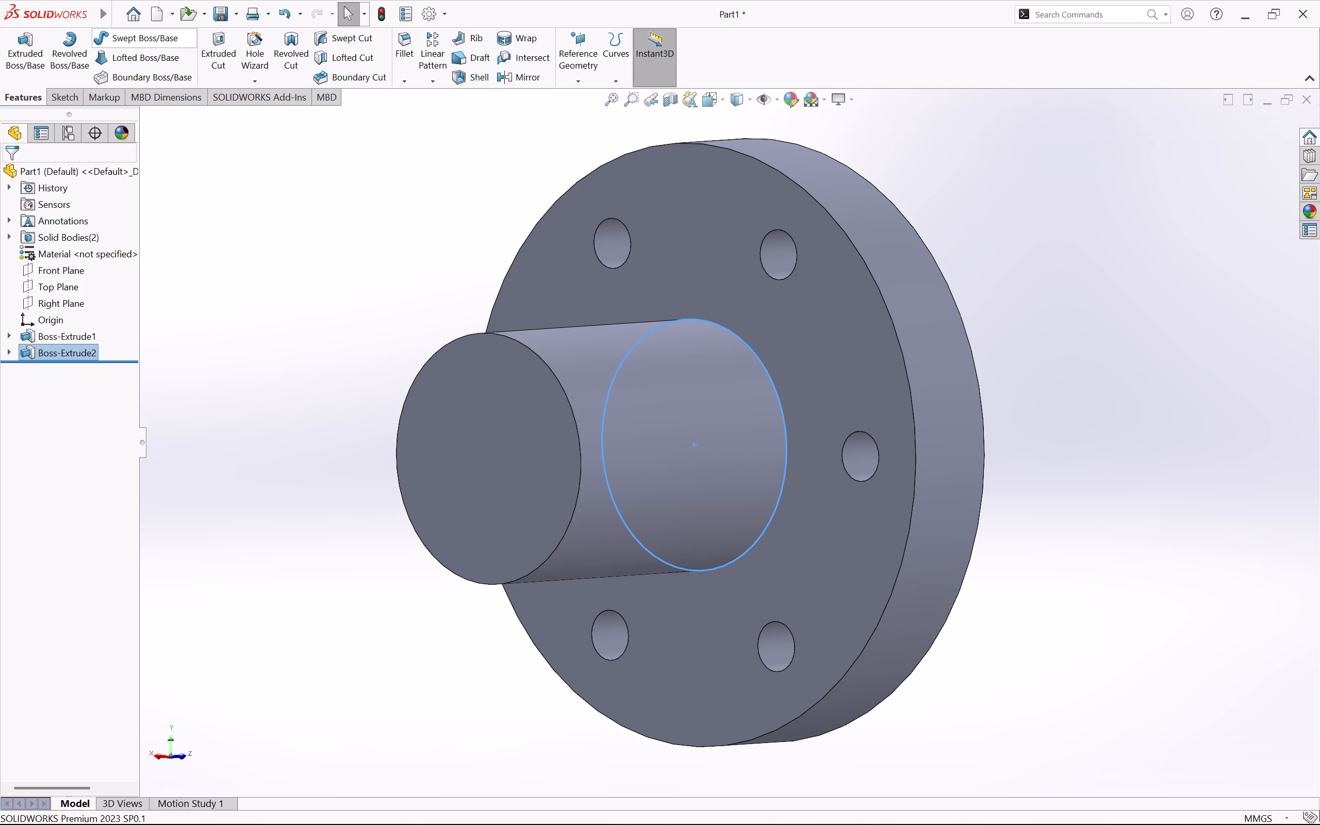
Sketch on the boss's end face, offset its outer edge 2.5 mm inward with Reverse, and exit the sketch.
{"action": "right_click", "coordinate": [457, 441]}
{"action": "left_click", "coordinate": [487, 426]}
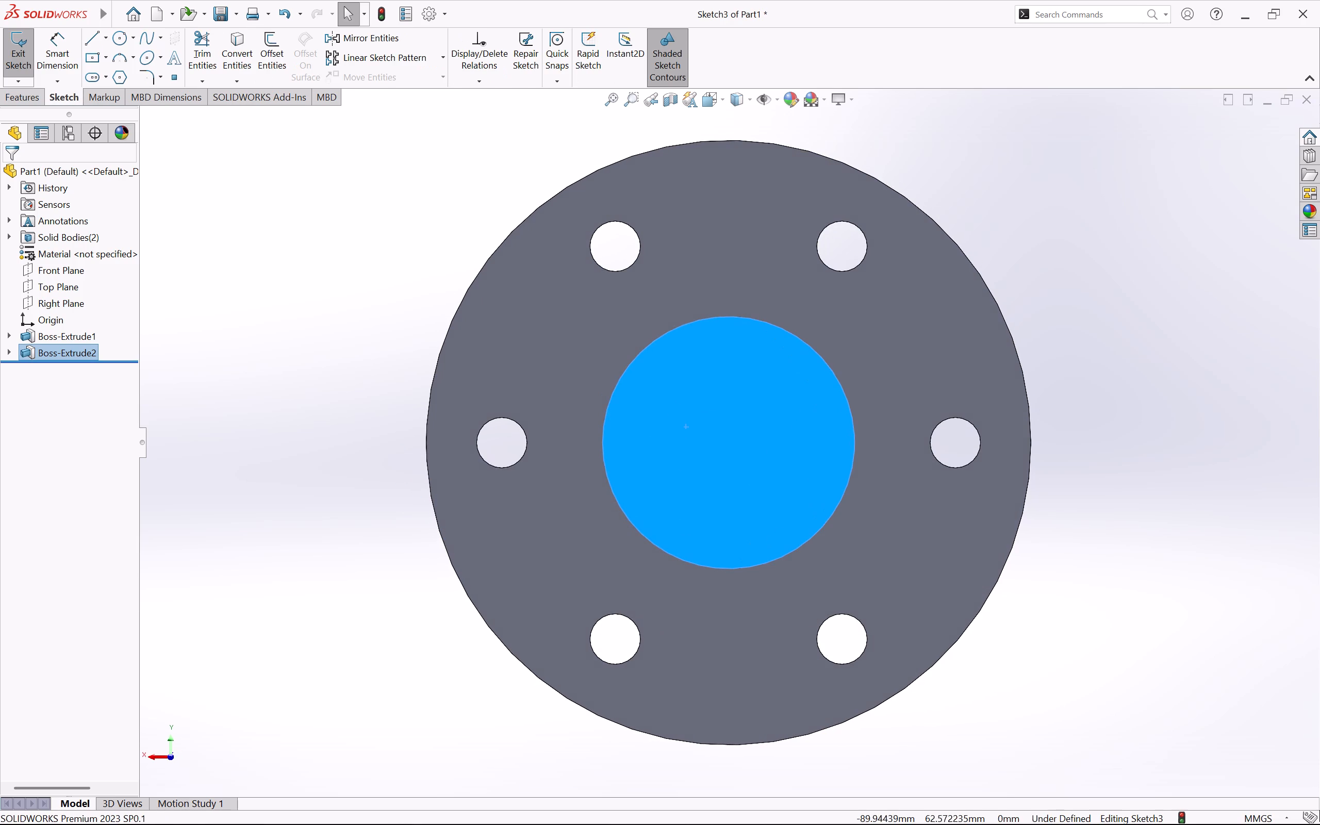
{"action": "left_click", "coordinate": [264, 48]}
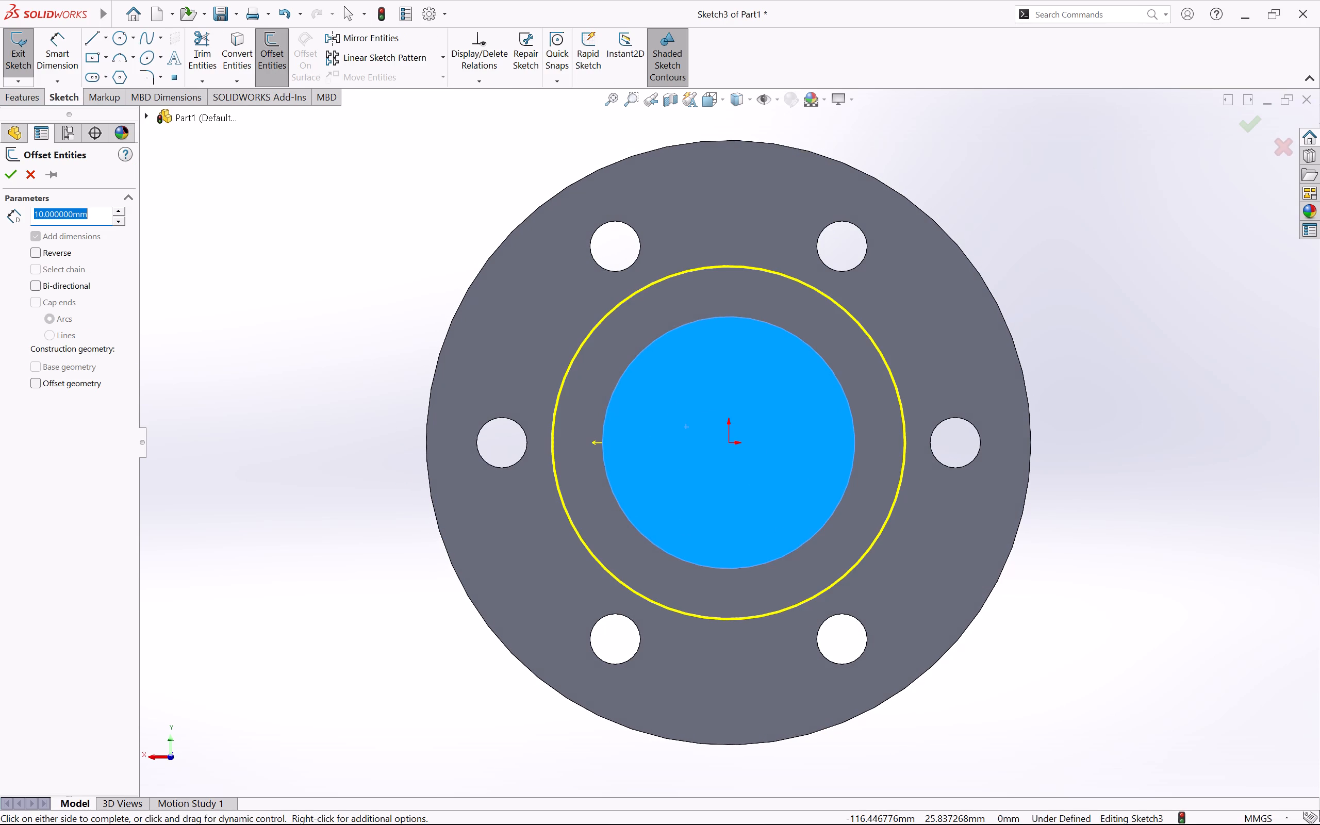
{"action": "key", "text": "BackSpace"}
{"action": "type", "text": "2.5"}
{"action": "key", "text": "Return"}
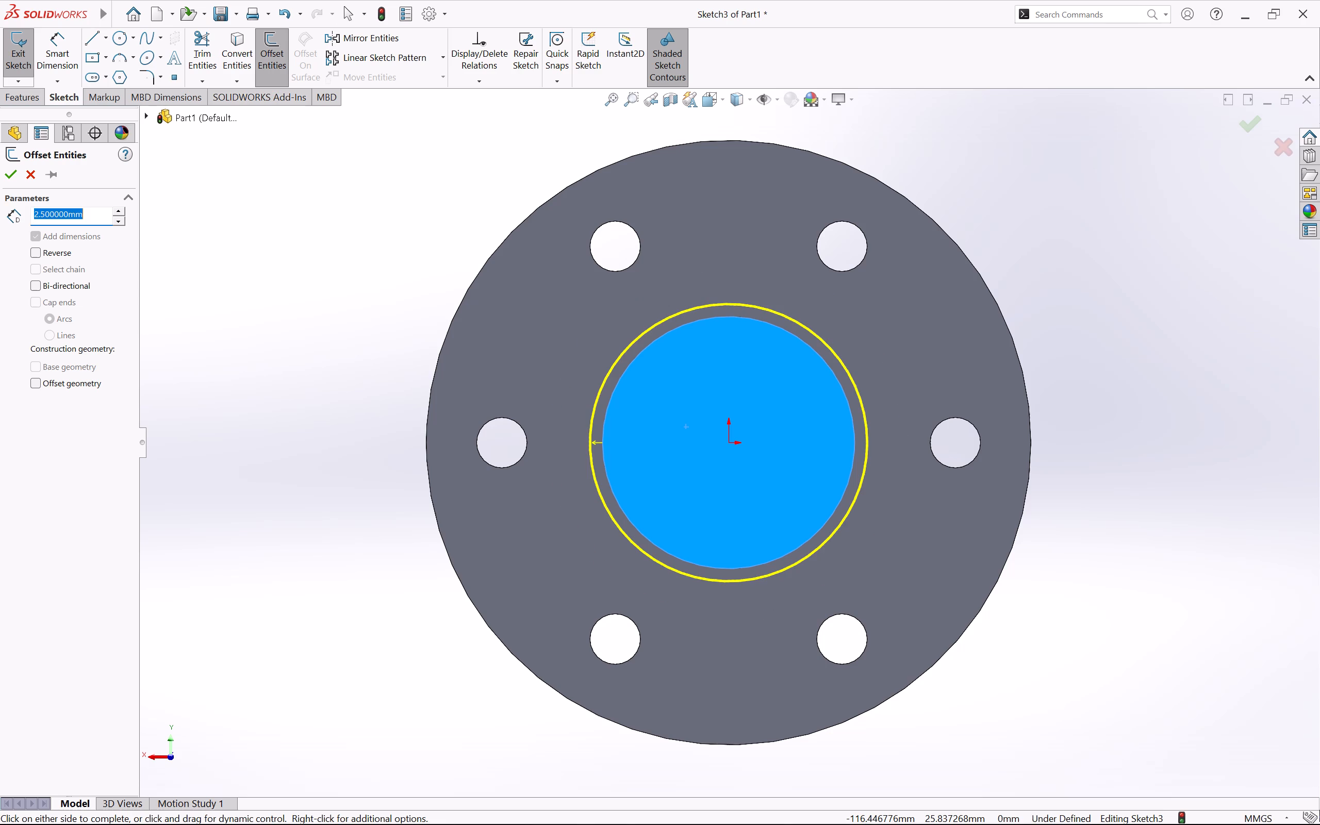
{"action": "left_click", "coordinate": [35, 257]}
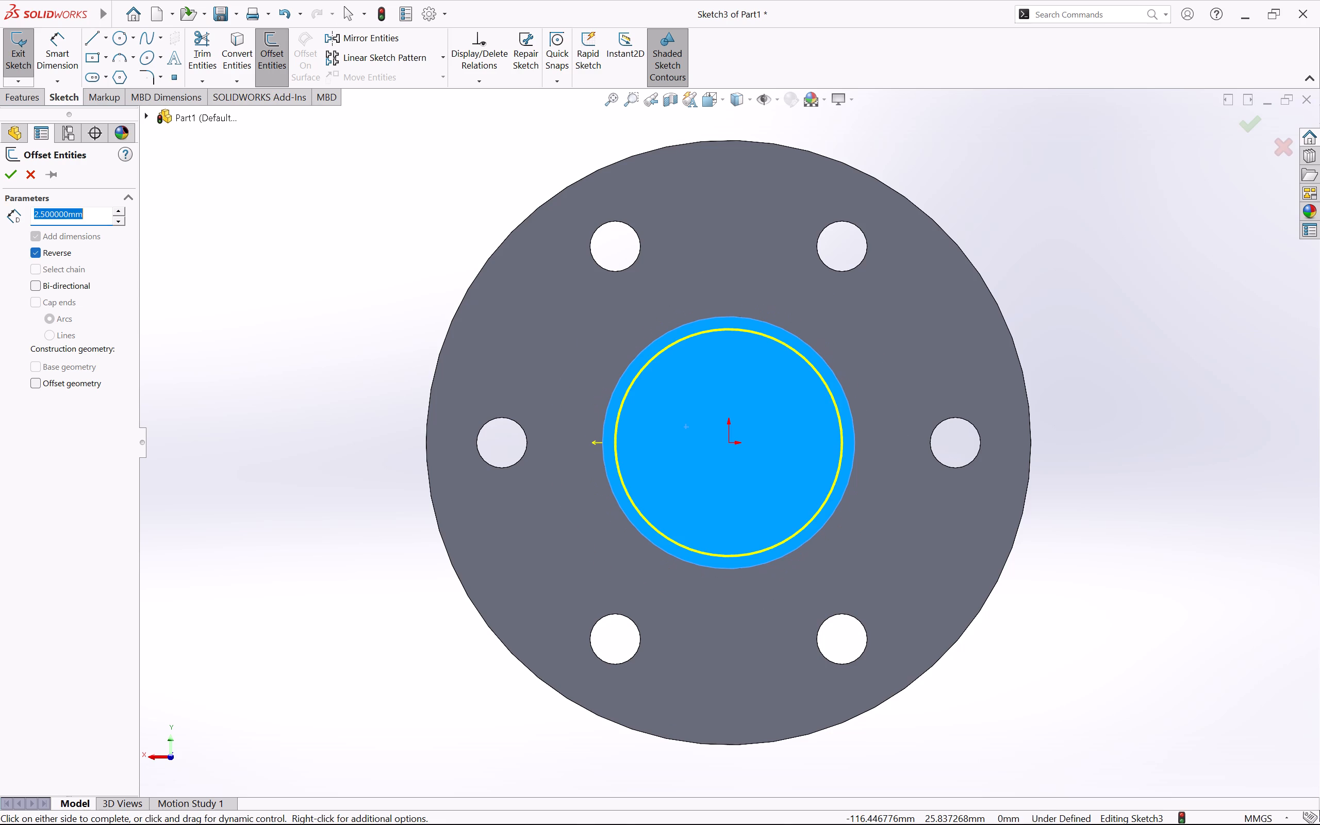
{"action": "left_click", "coordinate": [13, 175]}
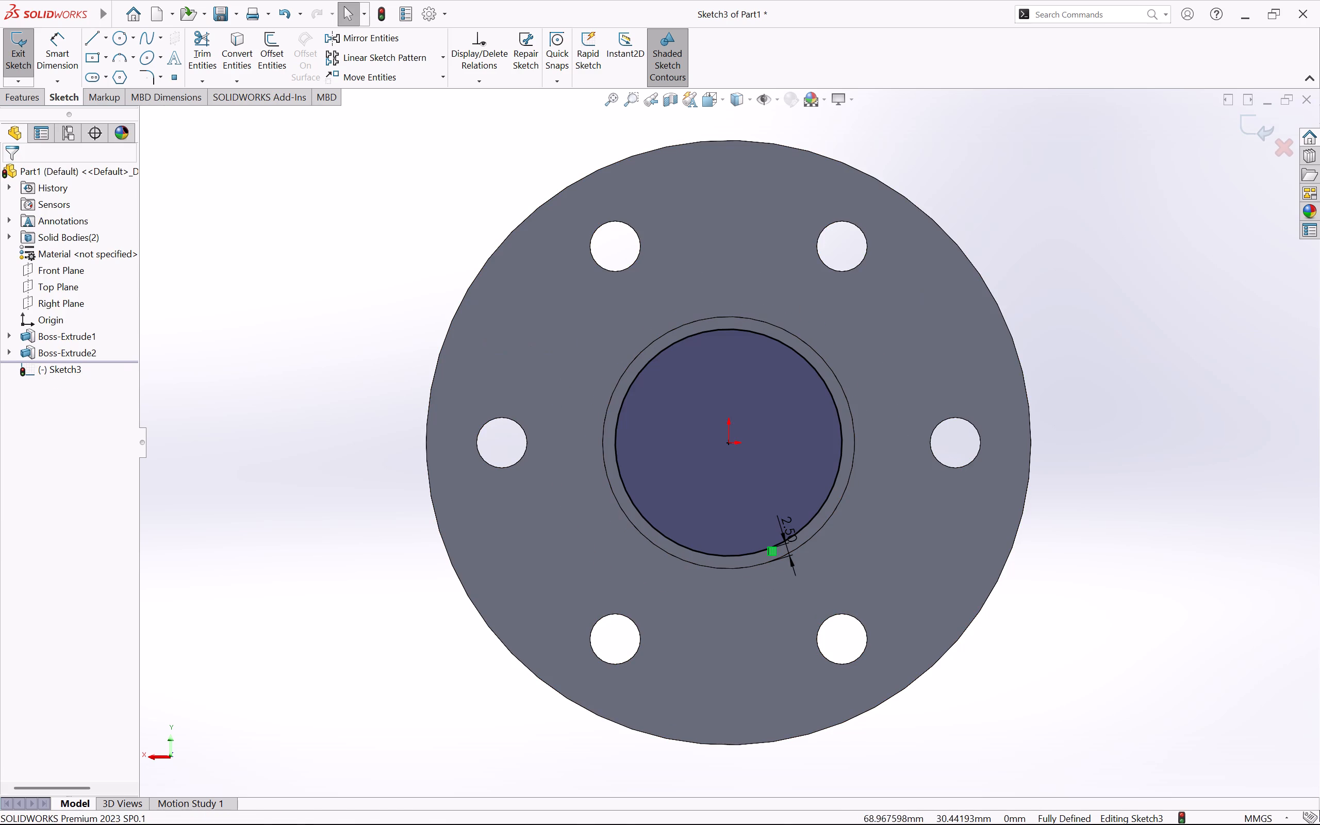
{"action": "left_click", "coordinate": [1247, 134]}
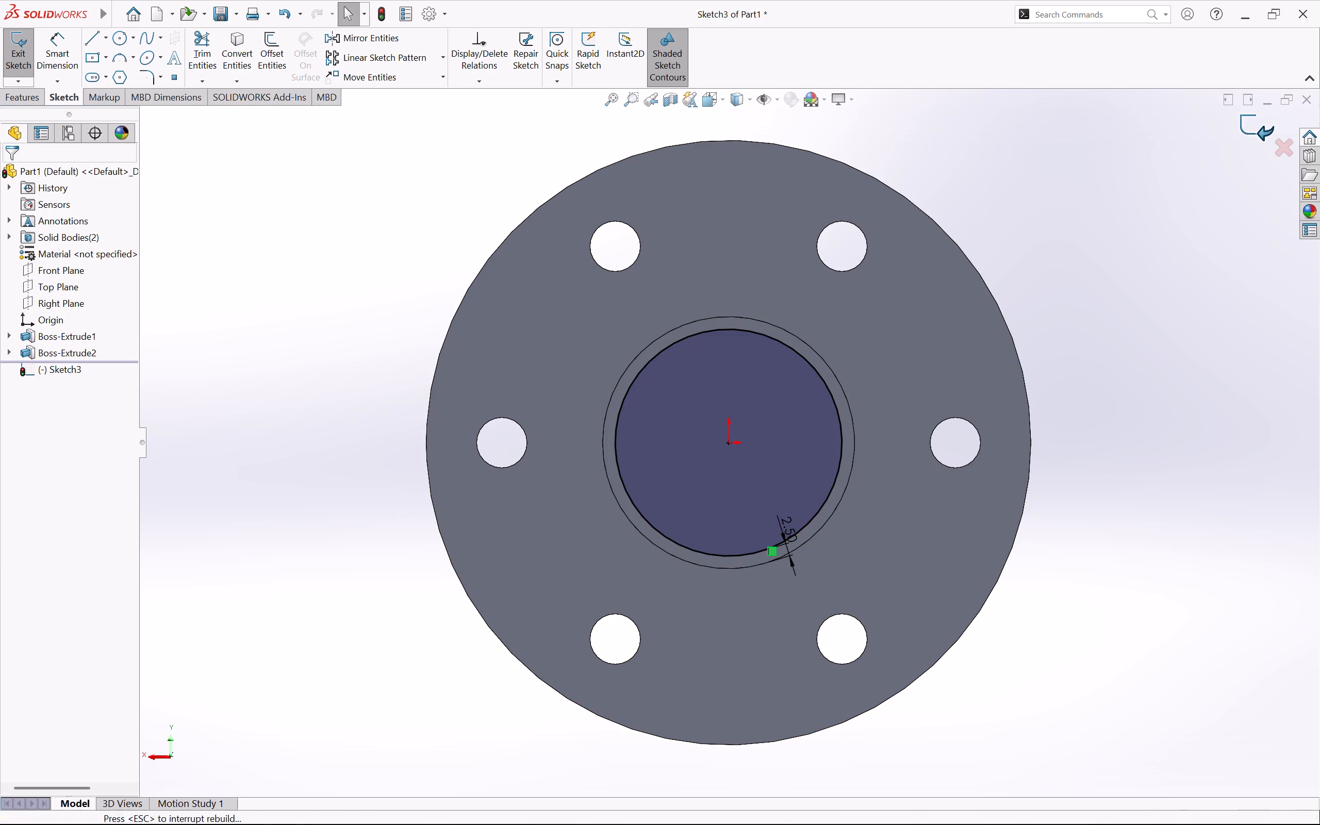
Cut-extrude the offset circle through the boss and flange as a blind cut 122 mm deep.
{"action": "left_click", "coordinate": [230, 48]}
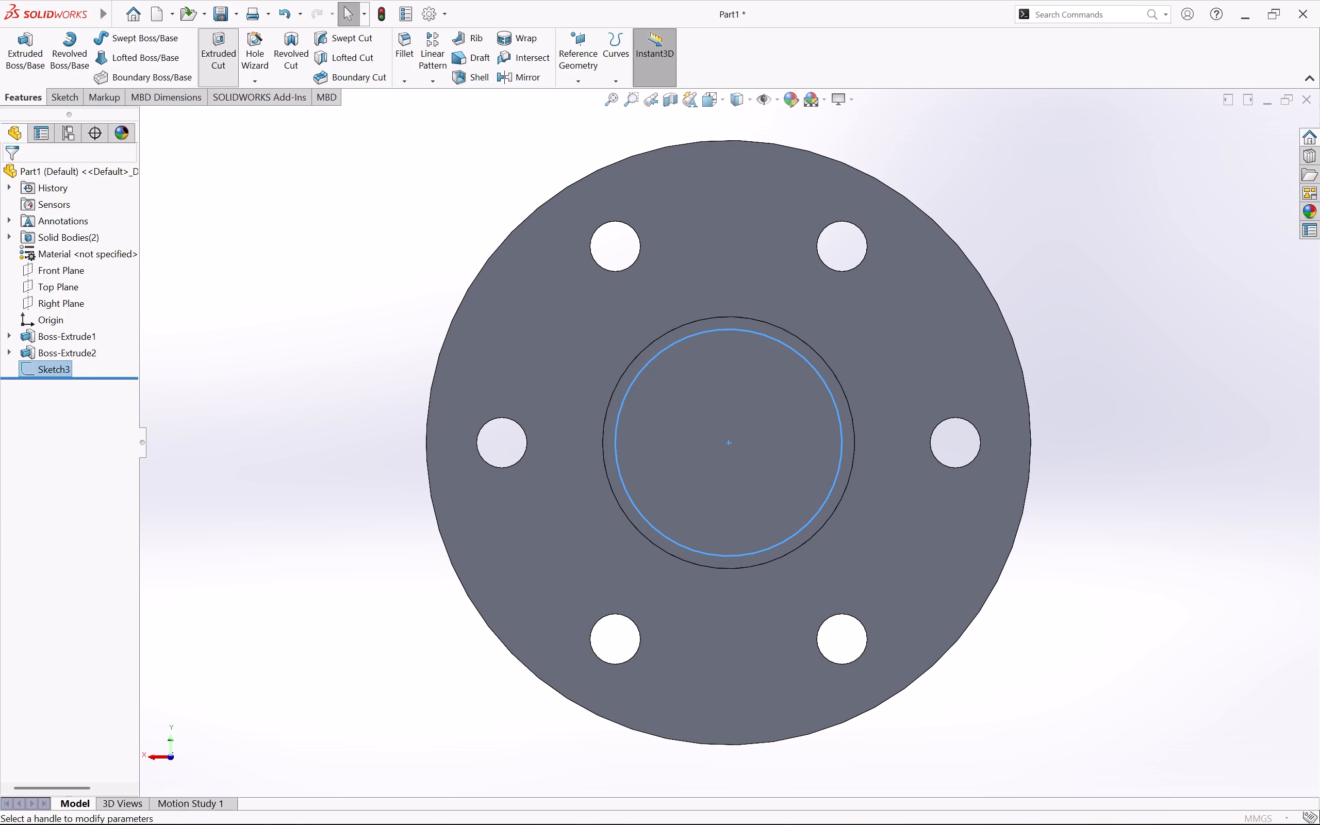
{"action": "middle_click_drag", "start_coordinate": [1103, 286], "coordinate": [895, 338]}
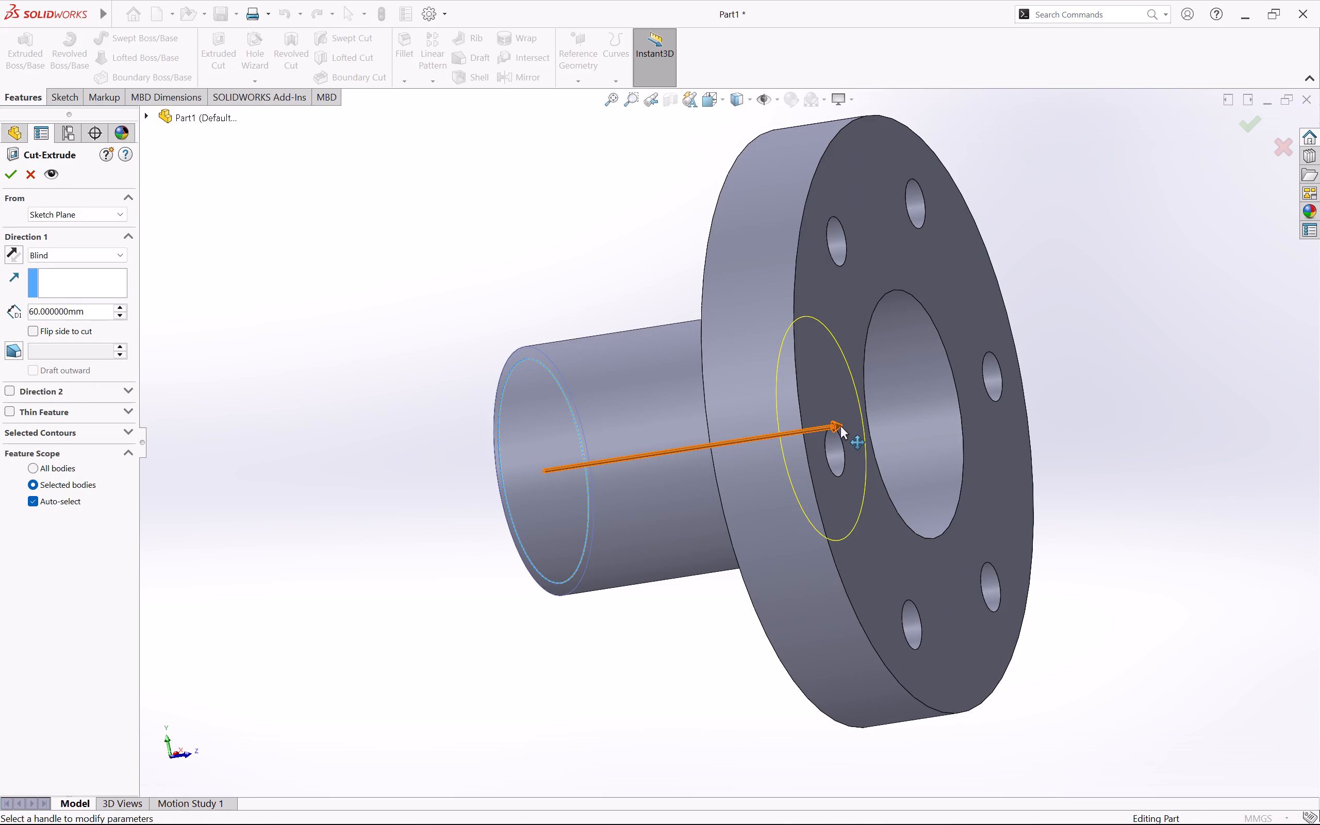
{"action": "left_click_drag", "start_coordinate": [840, 425], "coordinate": [1117, 423]}
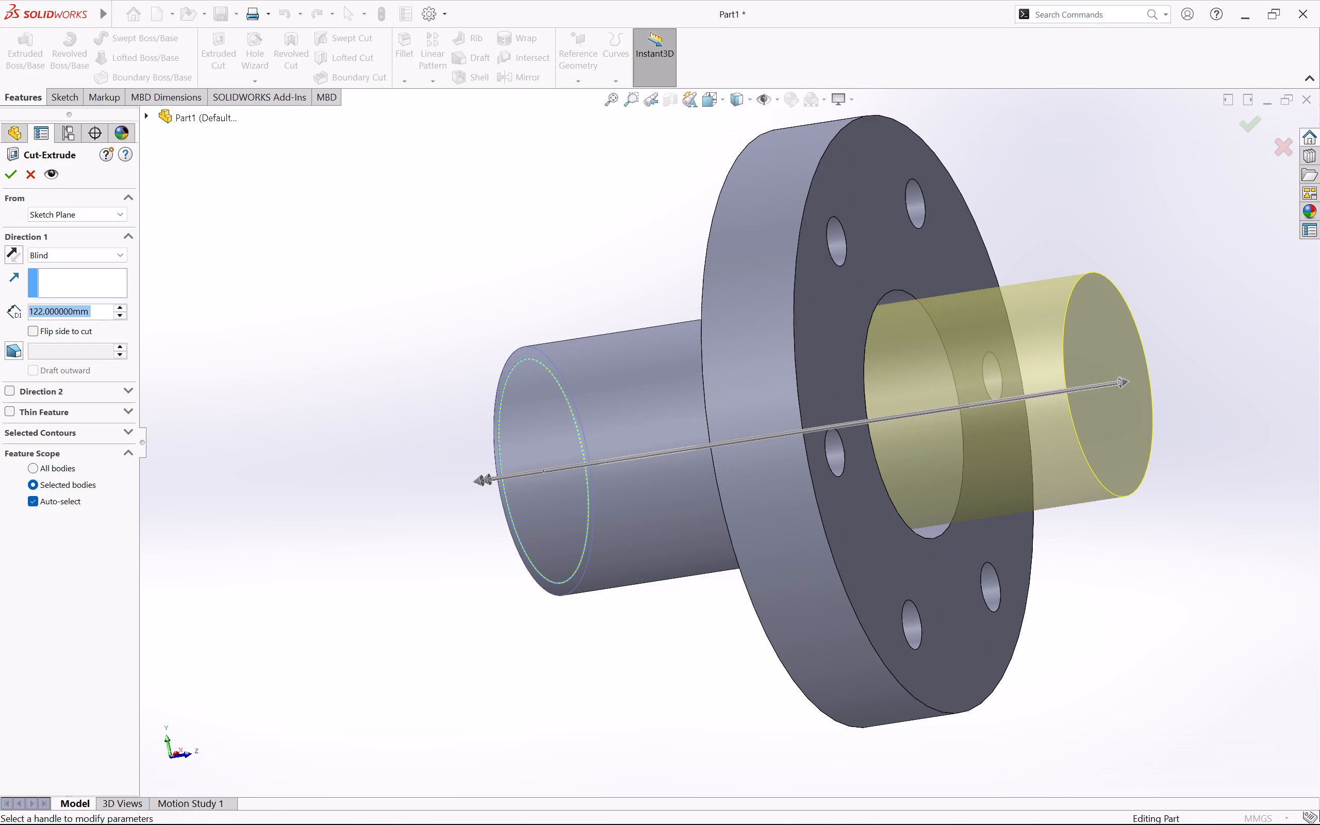
{"action": "left_click", "coordinate": [11, 177]}
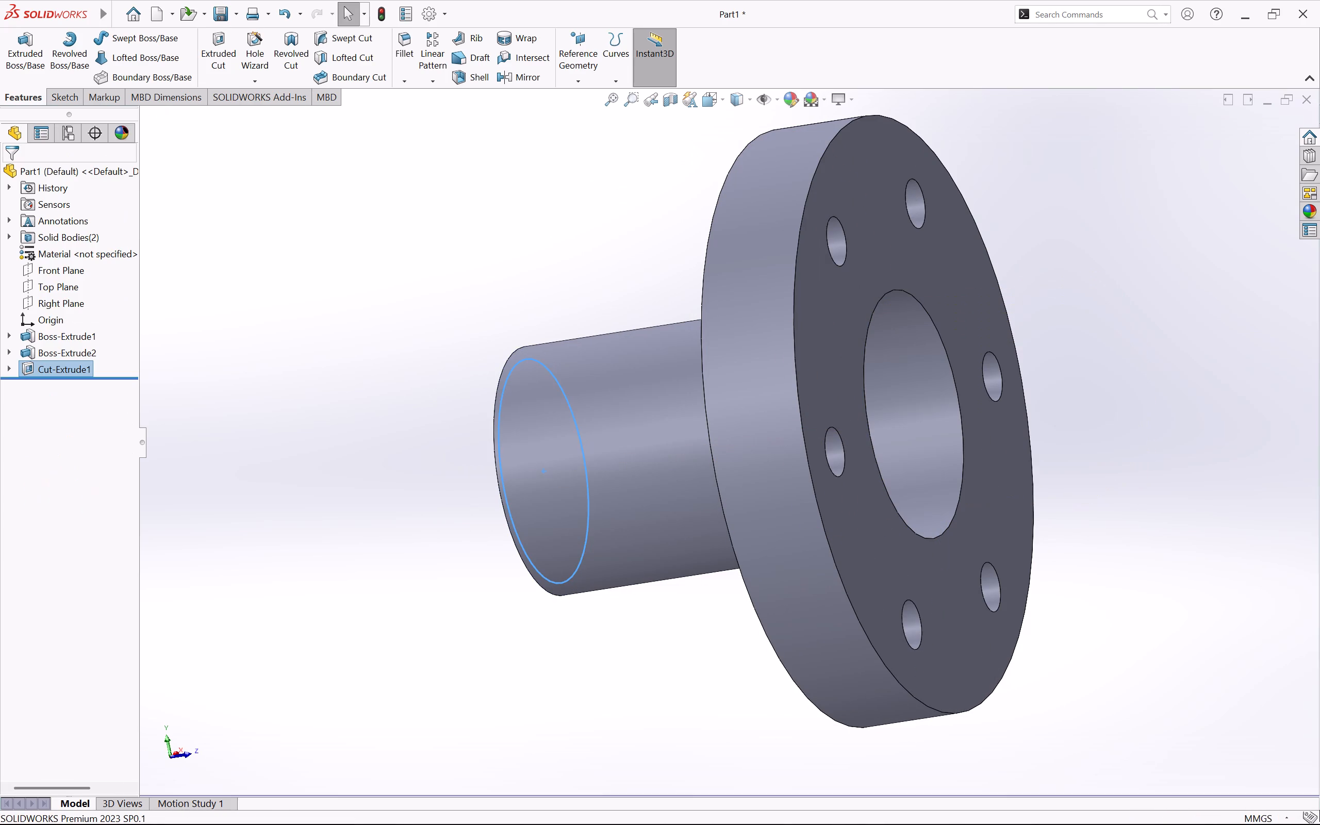
Fillet the edge where the boss meets the flange face with a symmetric 3 mm radius.
{"action": "middle_click_drag", "start_coordinate": [365, 469], "coordinate": [623, 599]}
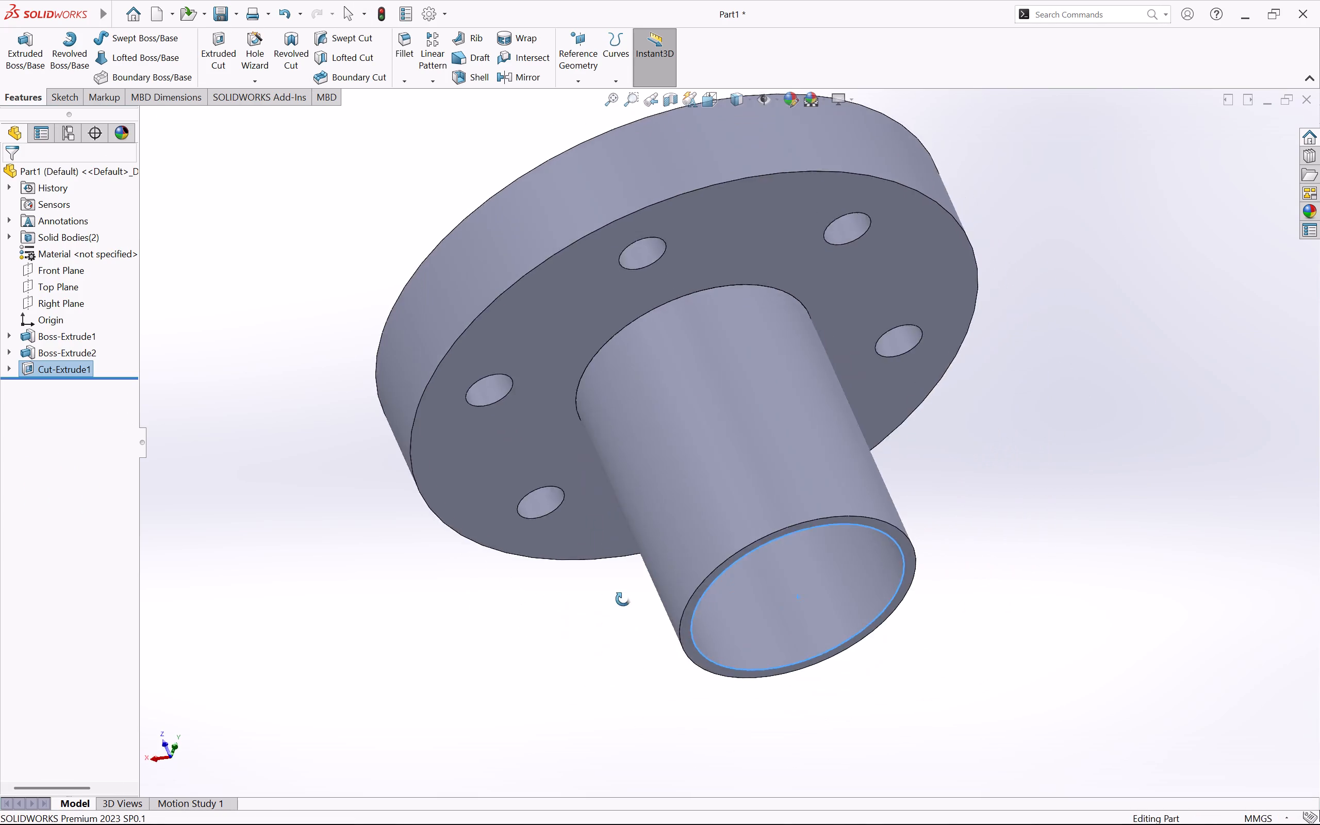
{"action": "middle_click_drag", "start_coordinate": [623, 599], "coordinate": [634, 677]}
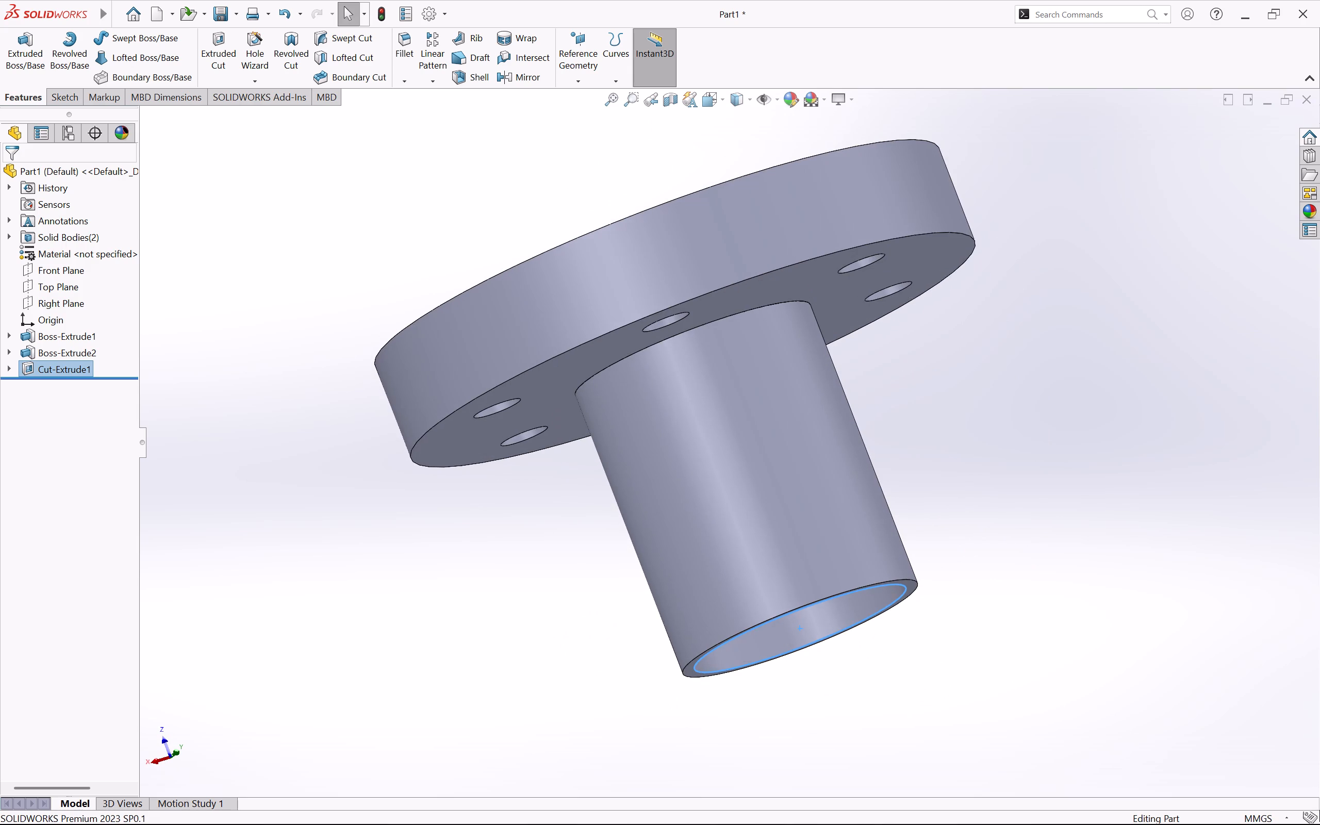
{"action": "scroll", "coordinate": [669, 534], "scroll_direction": "up", "scroll_amount": 2}
{"action": "middle_click_drag", "start_coordinate": [395, 535], "coordinate": [448, 598]}
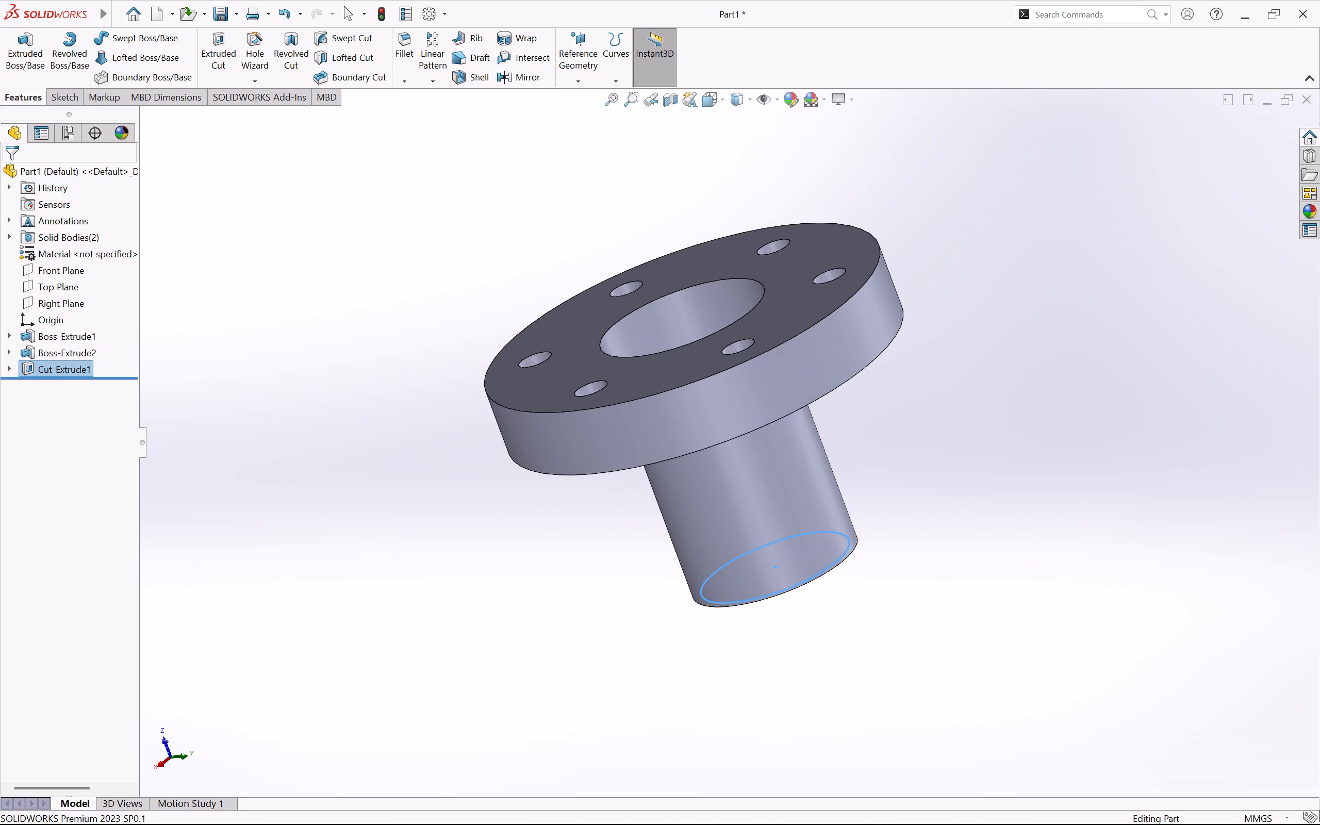
{"action": "left_click", "coordinate": [368, 303]}
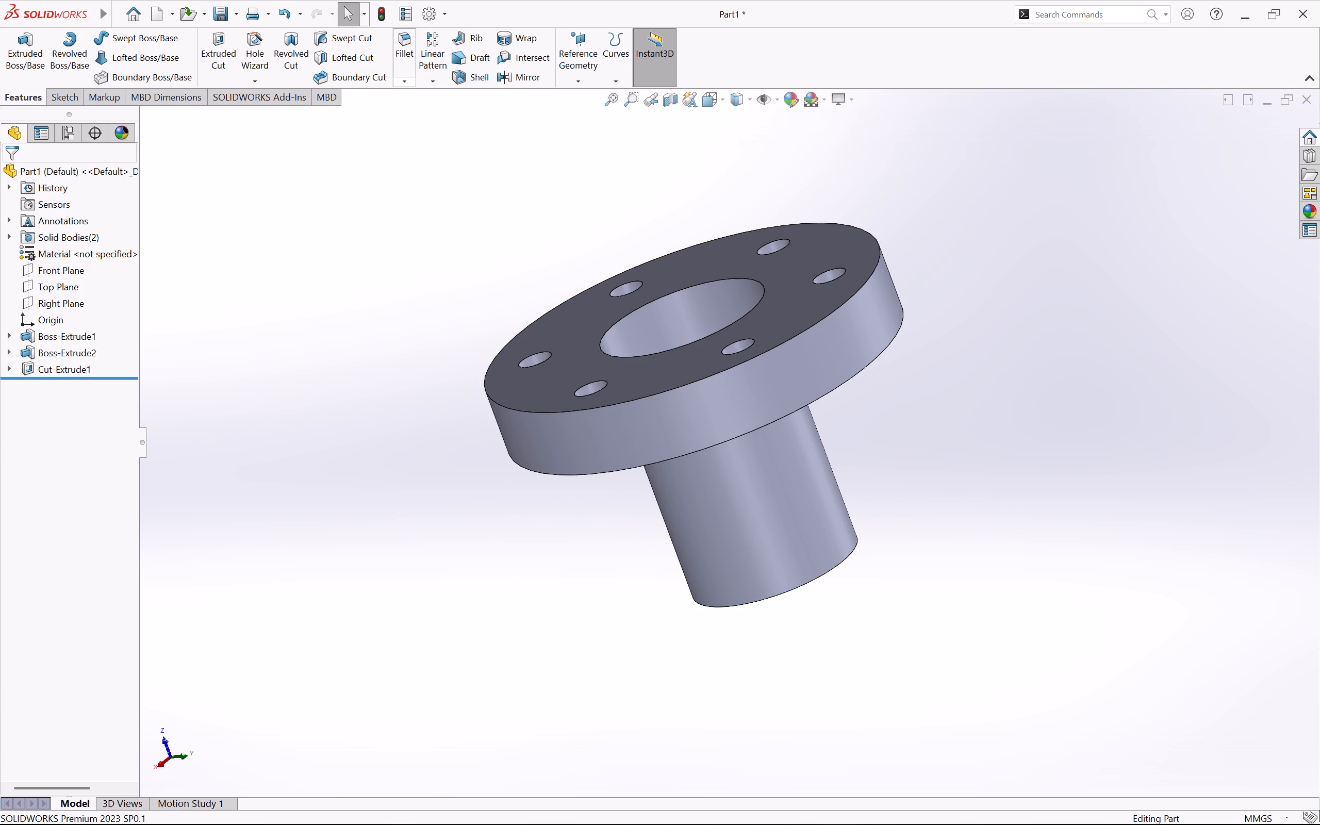
{"action": "middle_click_drag", "start_coordinate": [459, 415], "coordinate": [351, 237]}
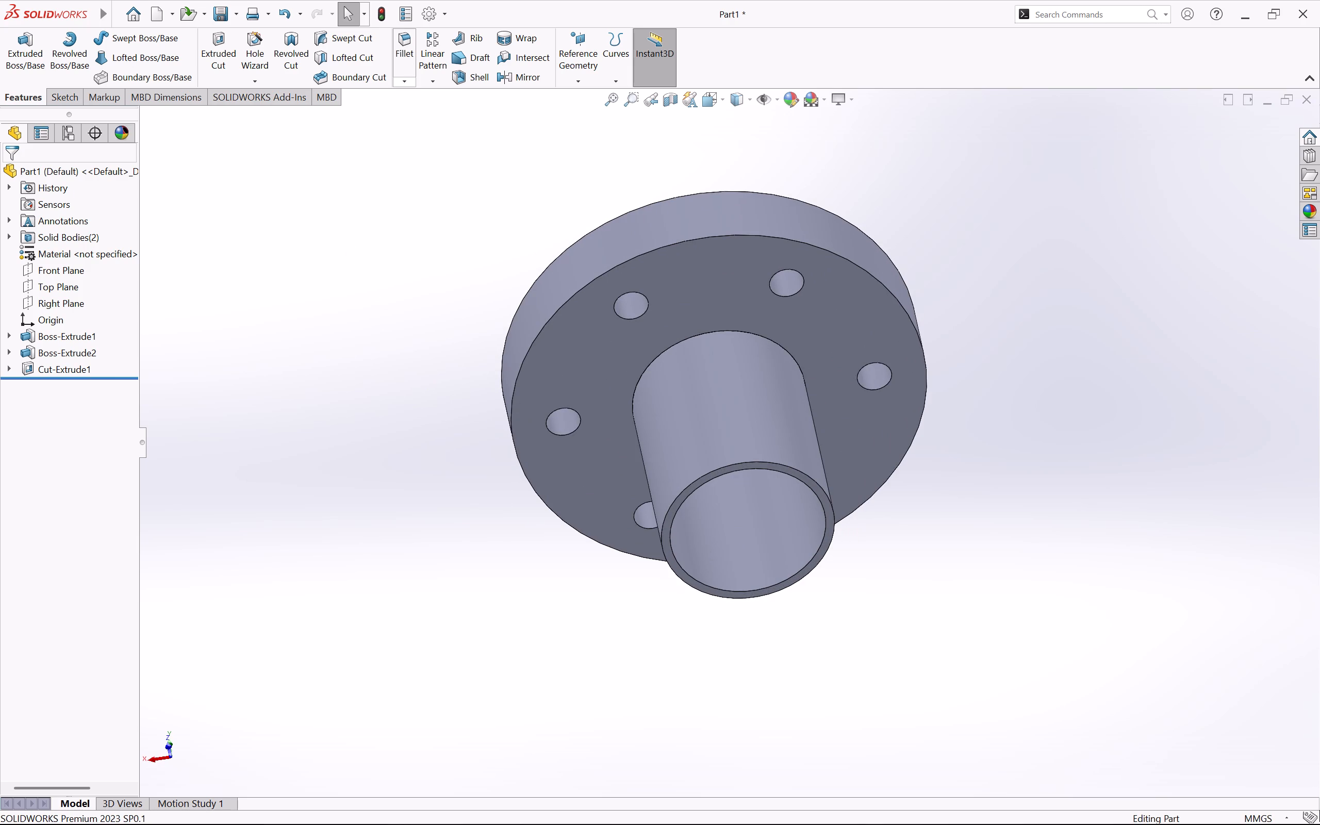
{"action": "left_click", "coordinate": [404, 58]}
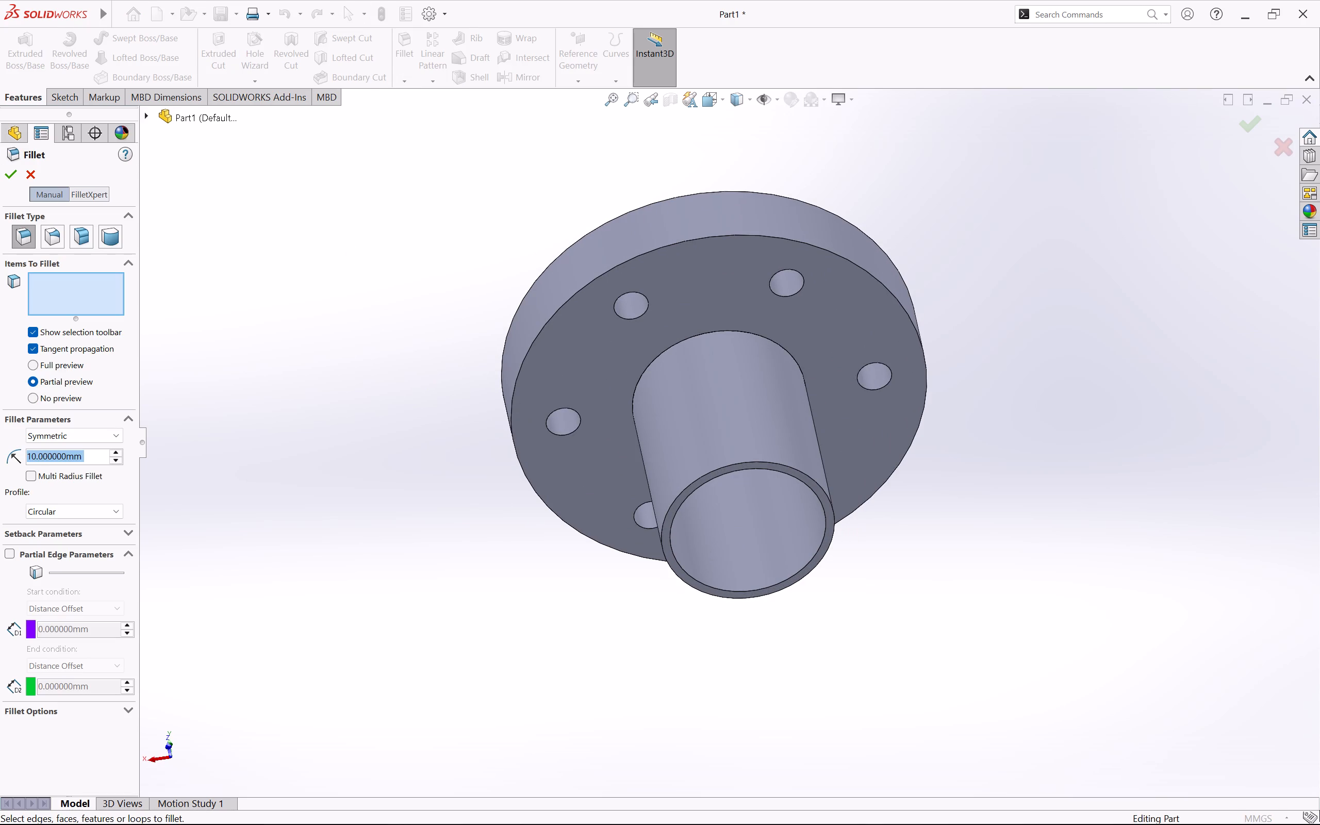
{"action": "left_click", "coordinate": [100, 279]}
{"action": "left_click", "coordinate": [694, 337]}
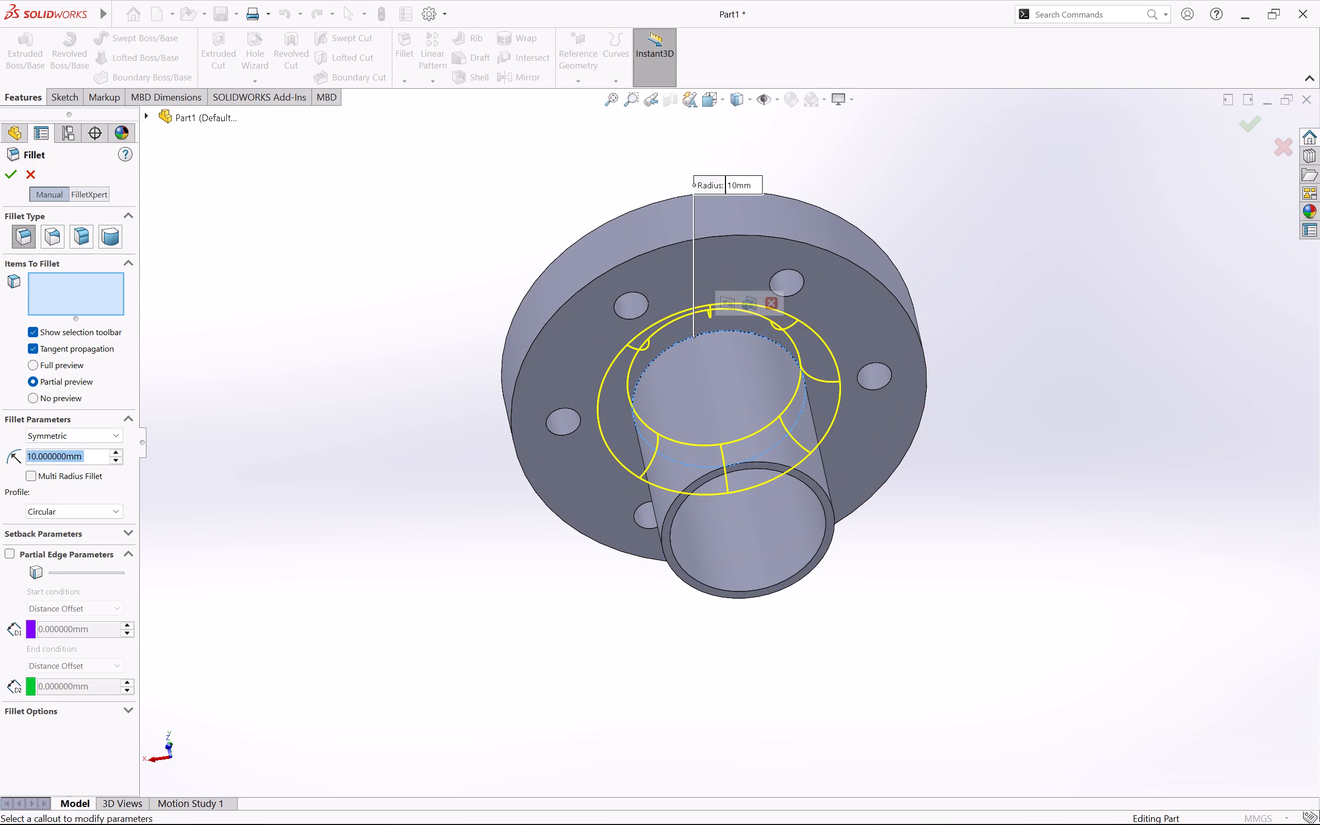
{"action": "key", "text": "BackSpace"}
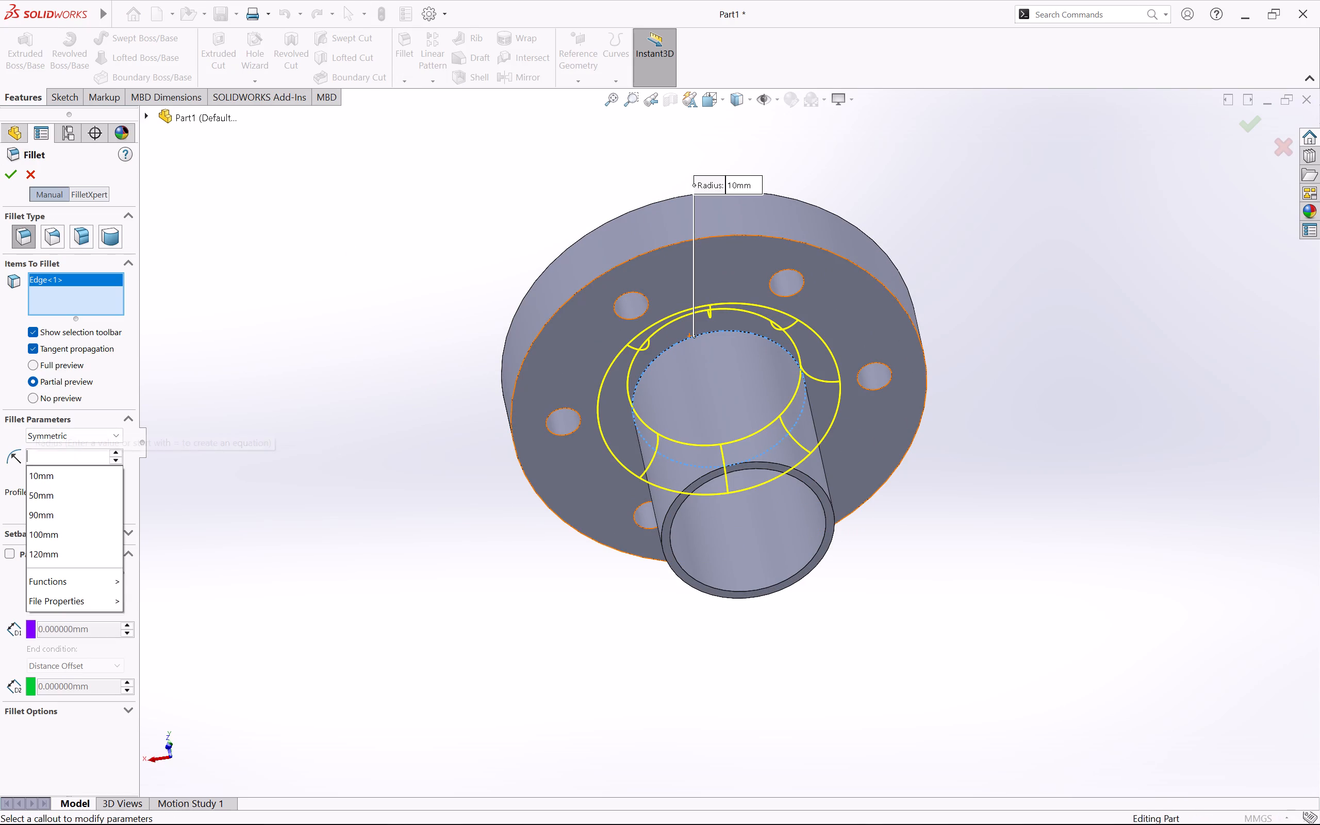
{"action": "key", "text": "3"}
{"action": "key", "text": "Return"}
{"action": "left_click", "coordinate": [13, 177]}
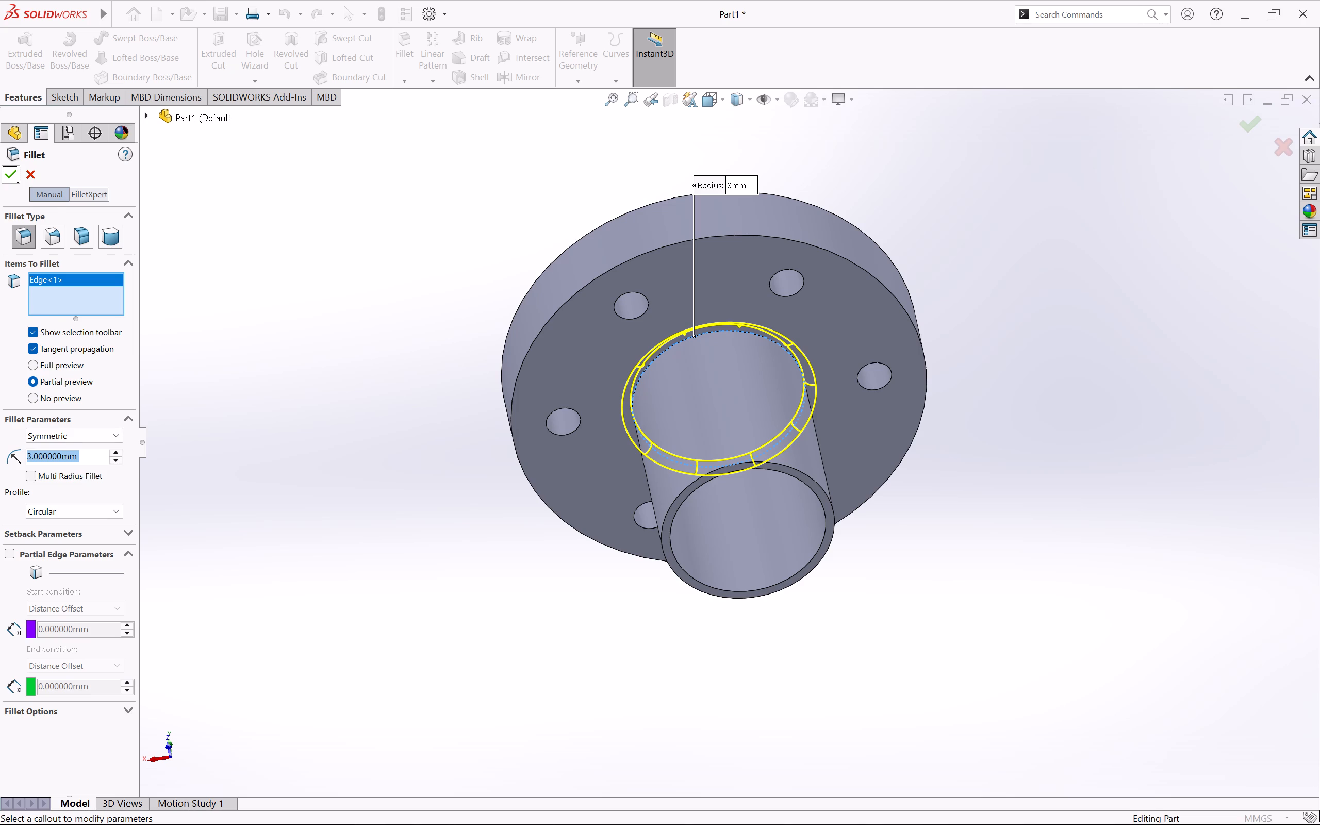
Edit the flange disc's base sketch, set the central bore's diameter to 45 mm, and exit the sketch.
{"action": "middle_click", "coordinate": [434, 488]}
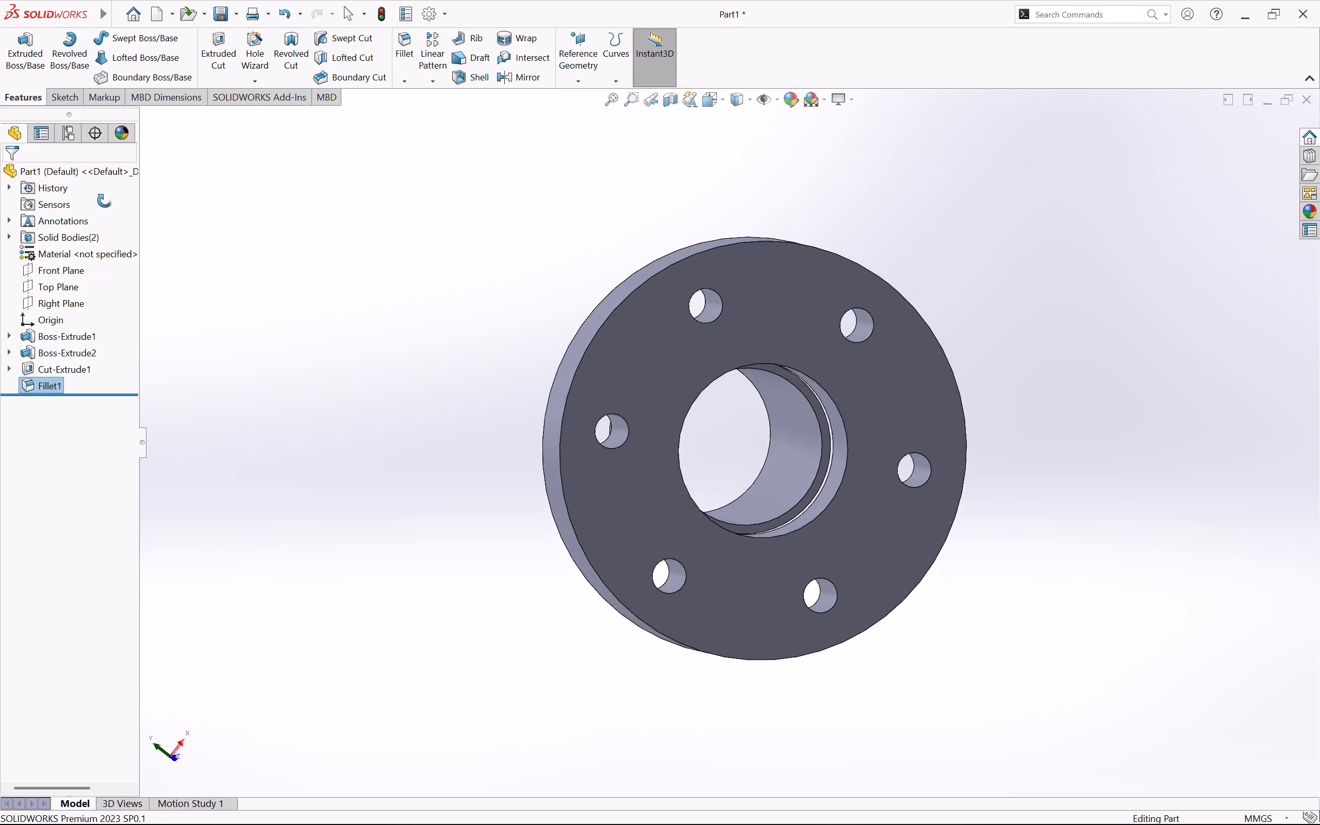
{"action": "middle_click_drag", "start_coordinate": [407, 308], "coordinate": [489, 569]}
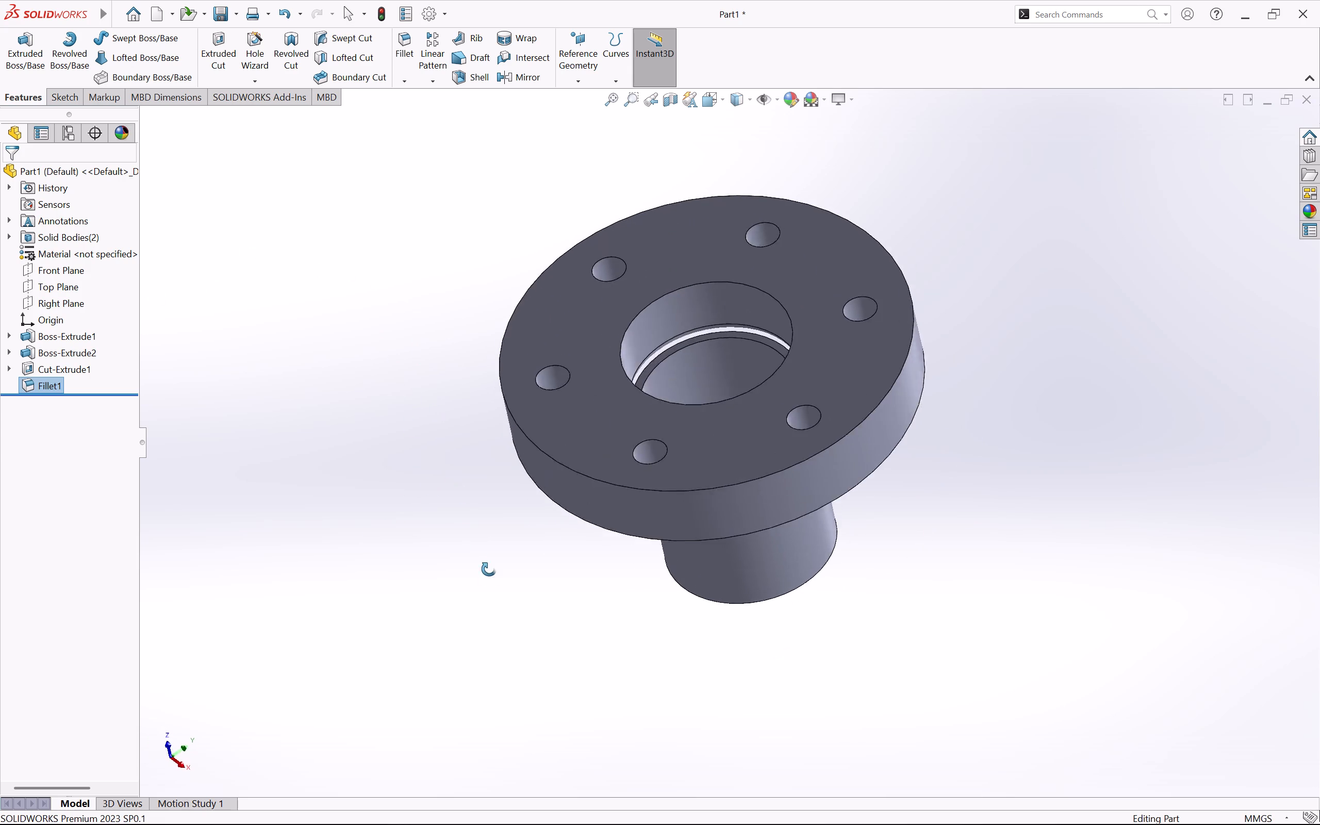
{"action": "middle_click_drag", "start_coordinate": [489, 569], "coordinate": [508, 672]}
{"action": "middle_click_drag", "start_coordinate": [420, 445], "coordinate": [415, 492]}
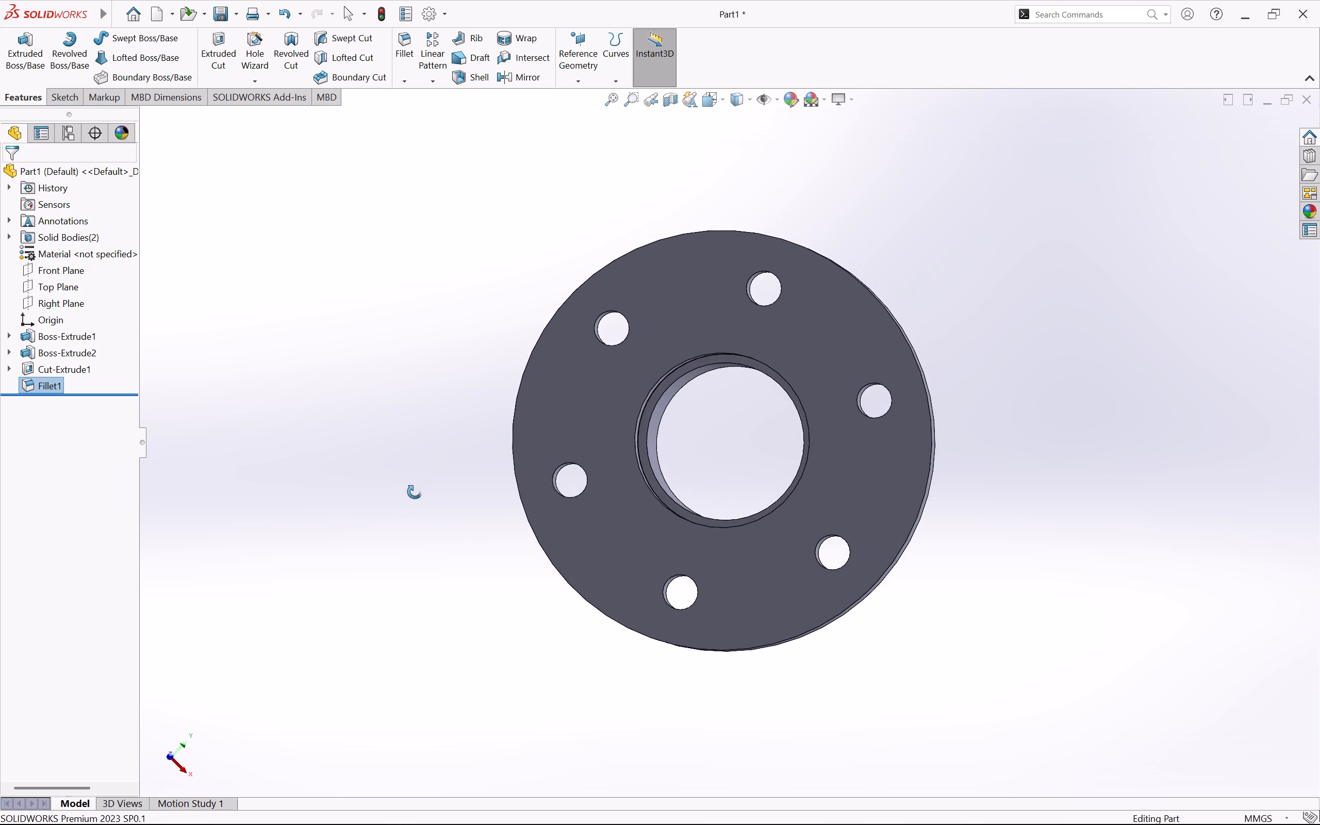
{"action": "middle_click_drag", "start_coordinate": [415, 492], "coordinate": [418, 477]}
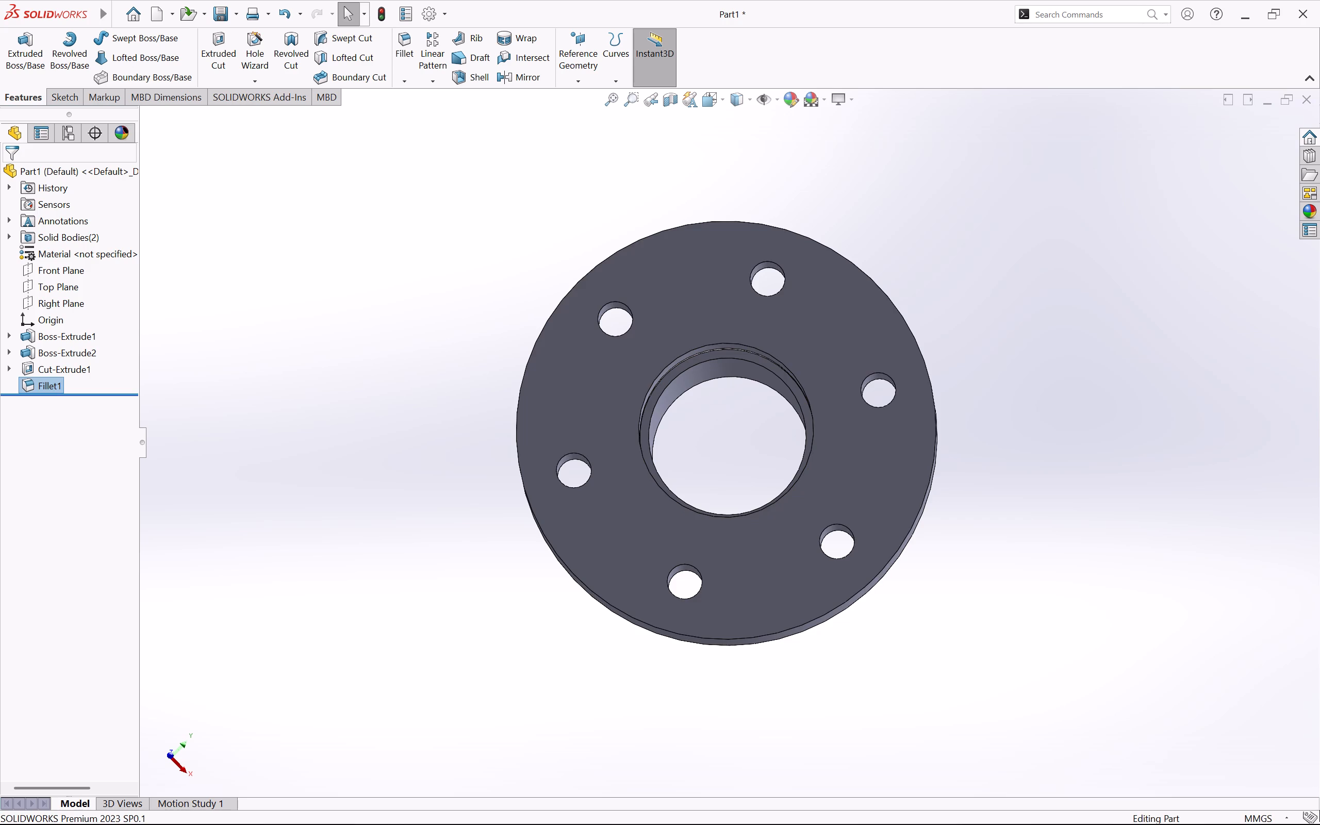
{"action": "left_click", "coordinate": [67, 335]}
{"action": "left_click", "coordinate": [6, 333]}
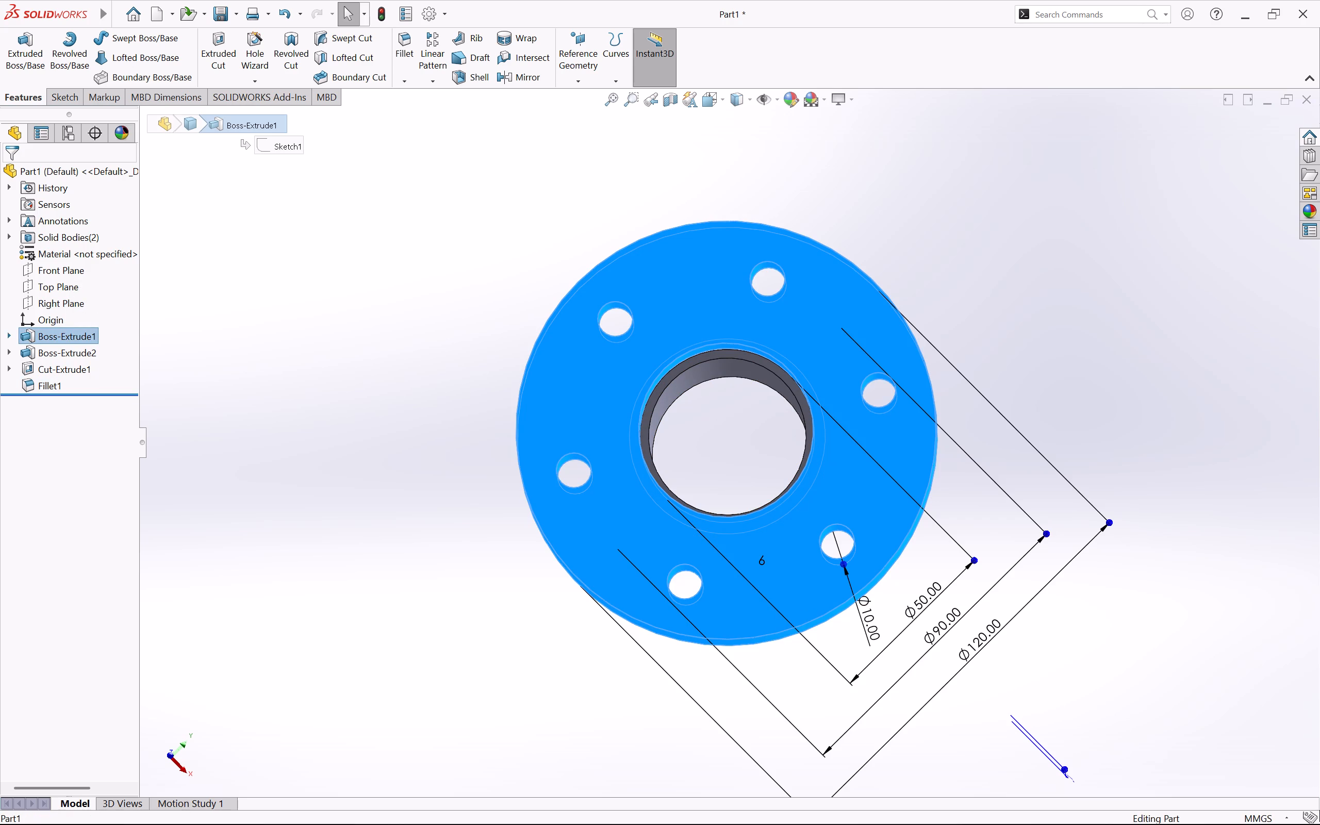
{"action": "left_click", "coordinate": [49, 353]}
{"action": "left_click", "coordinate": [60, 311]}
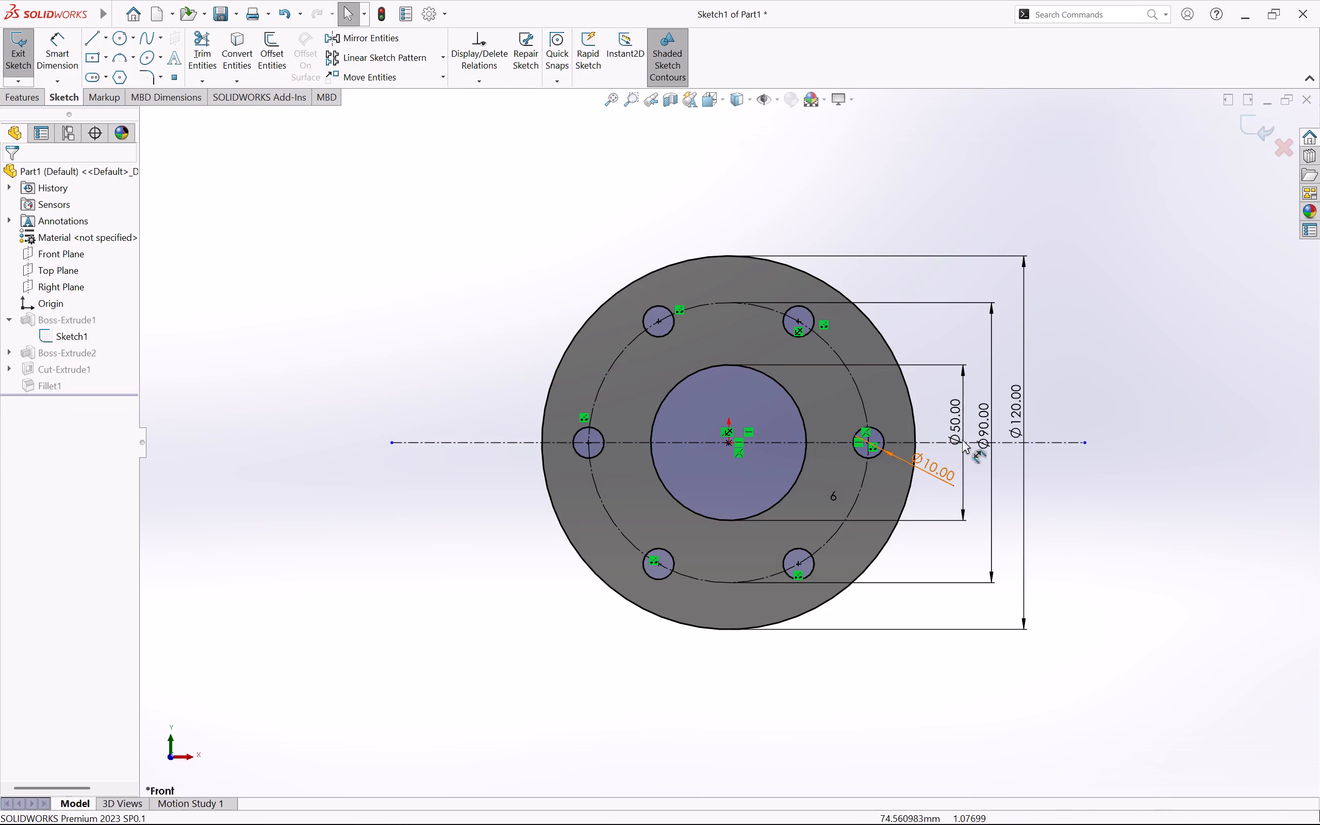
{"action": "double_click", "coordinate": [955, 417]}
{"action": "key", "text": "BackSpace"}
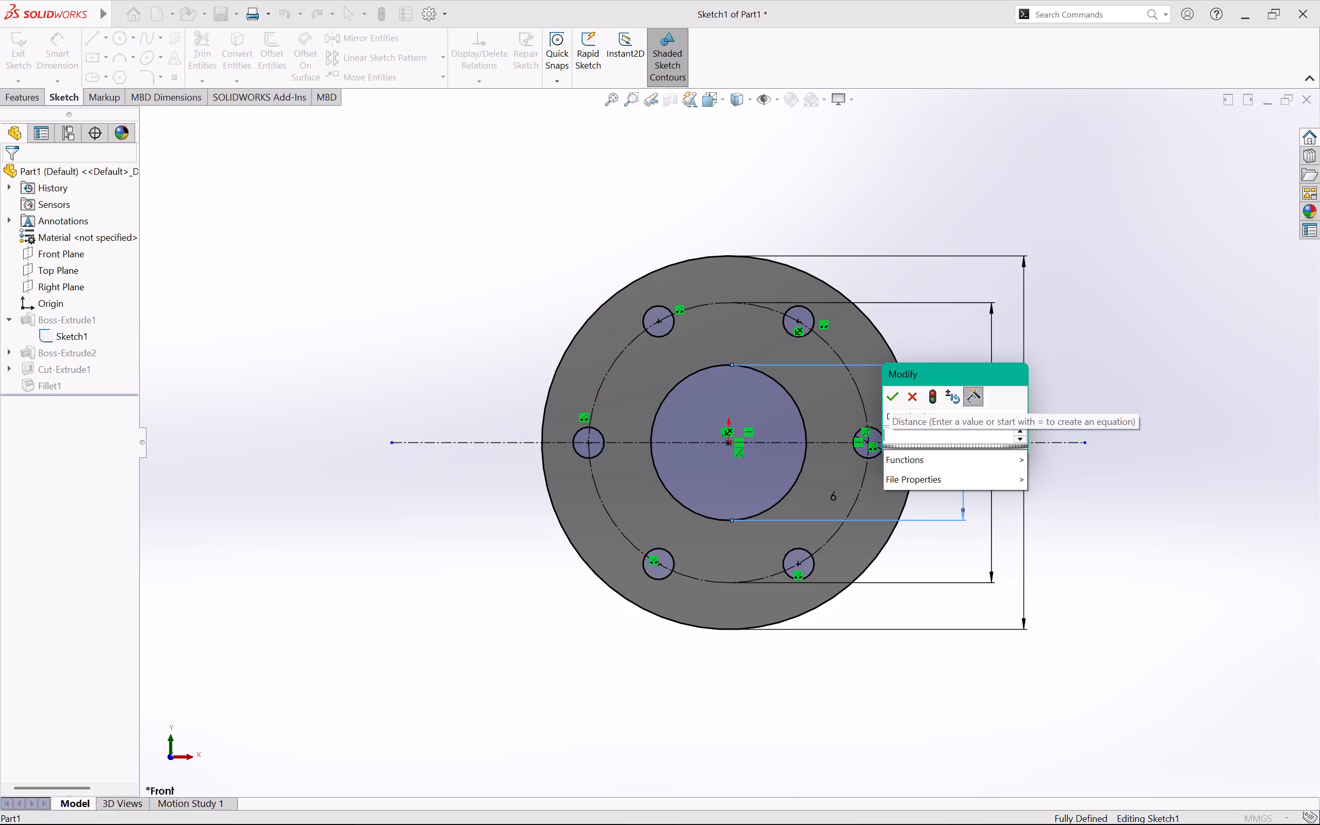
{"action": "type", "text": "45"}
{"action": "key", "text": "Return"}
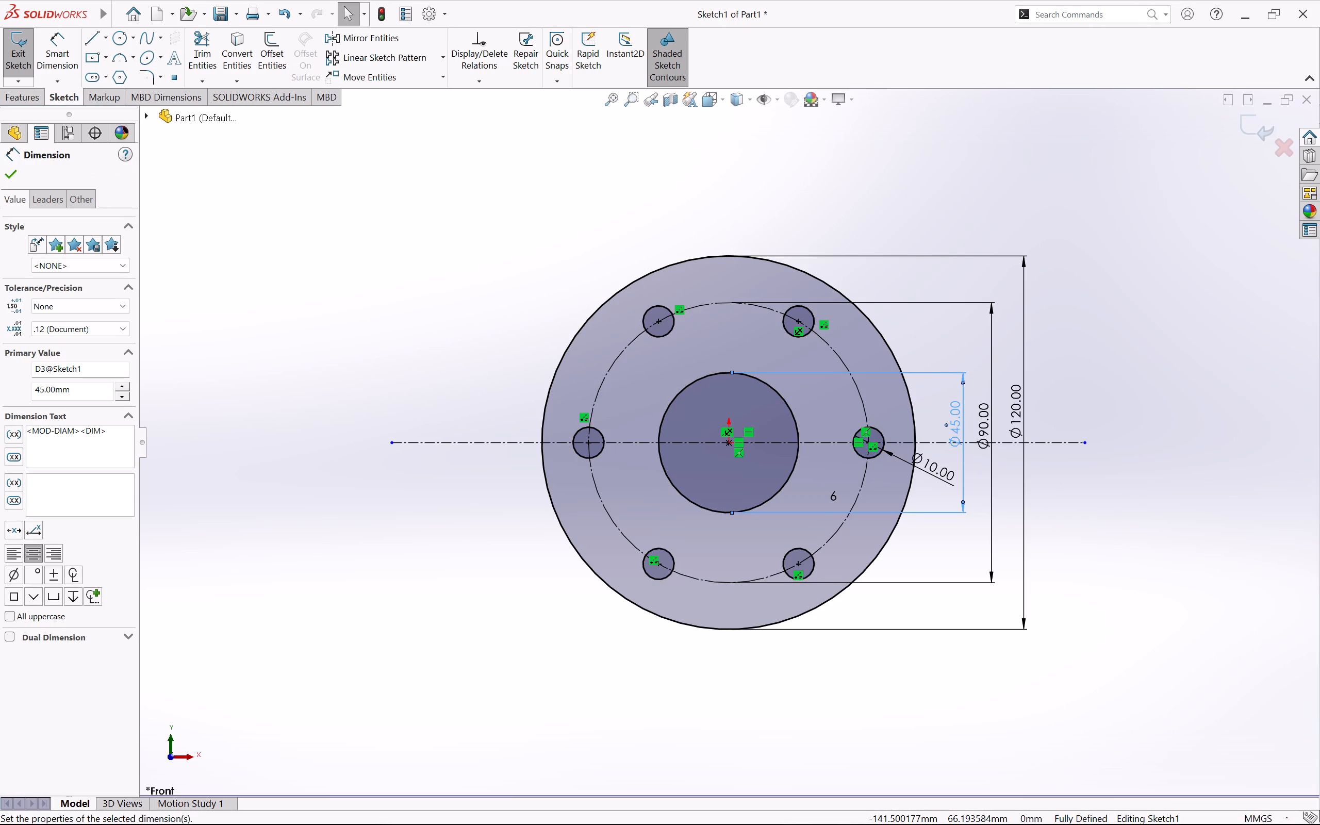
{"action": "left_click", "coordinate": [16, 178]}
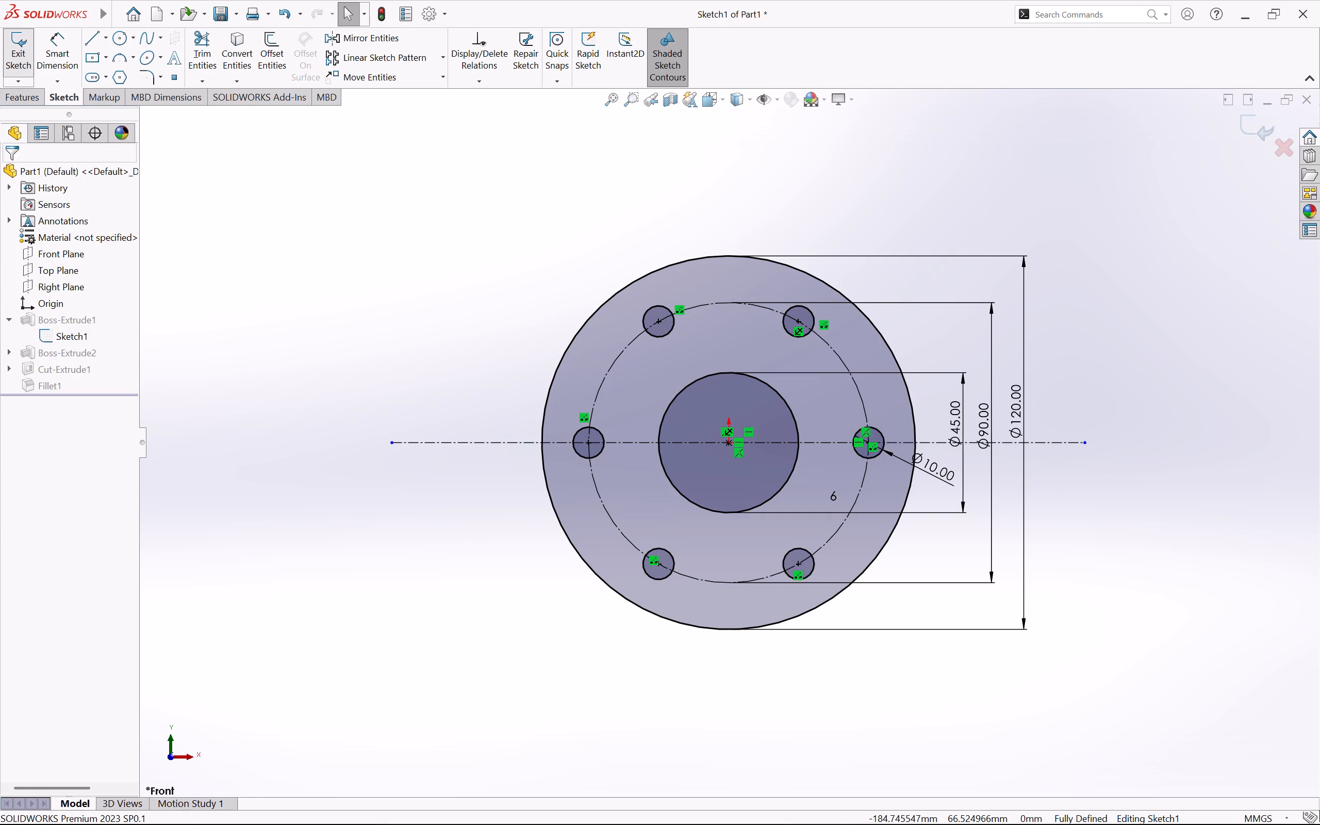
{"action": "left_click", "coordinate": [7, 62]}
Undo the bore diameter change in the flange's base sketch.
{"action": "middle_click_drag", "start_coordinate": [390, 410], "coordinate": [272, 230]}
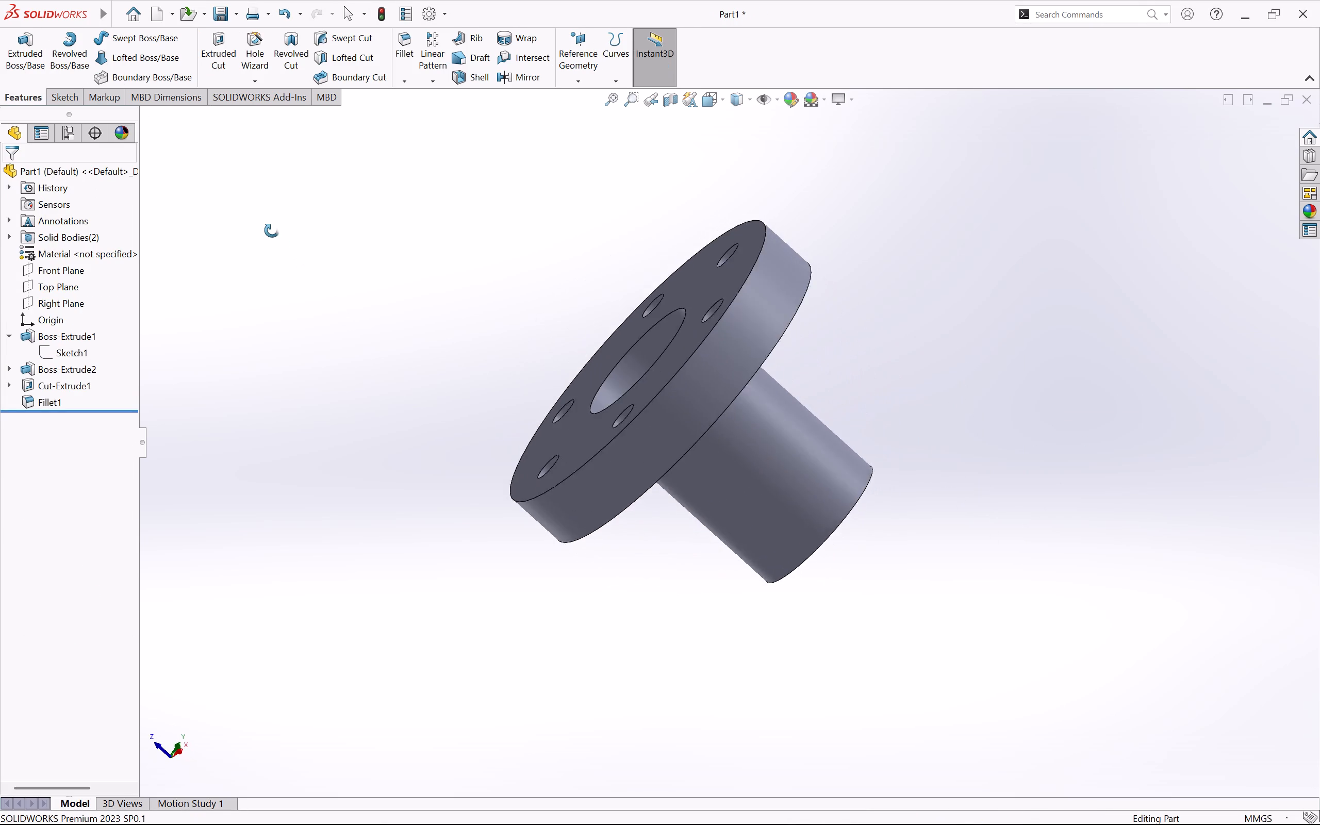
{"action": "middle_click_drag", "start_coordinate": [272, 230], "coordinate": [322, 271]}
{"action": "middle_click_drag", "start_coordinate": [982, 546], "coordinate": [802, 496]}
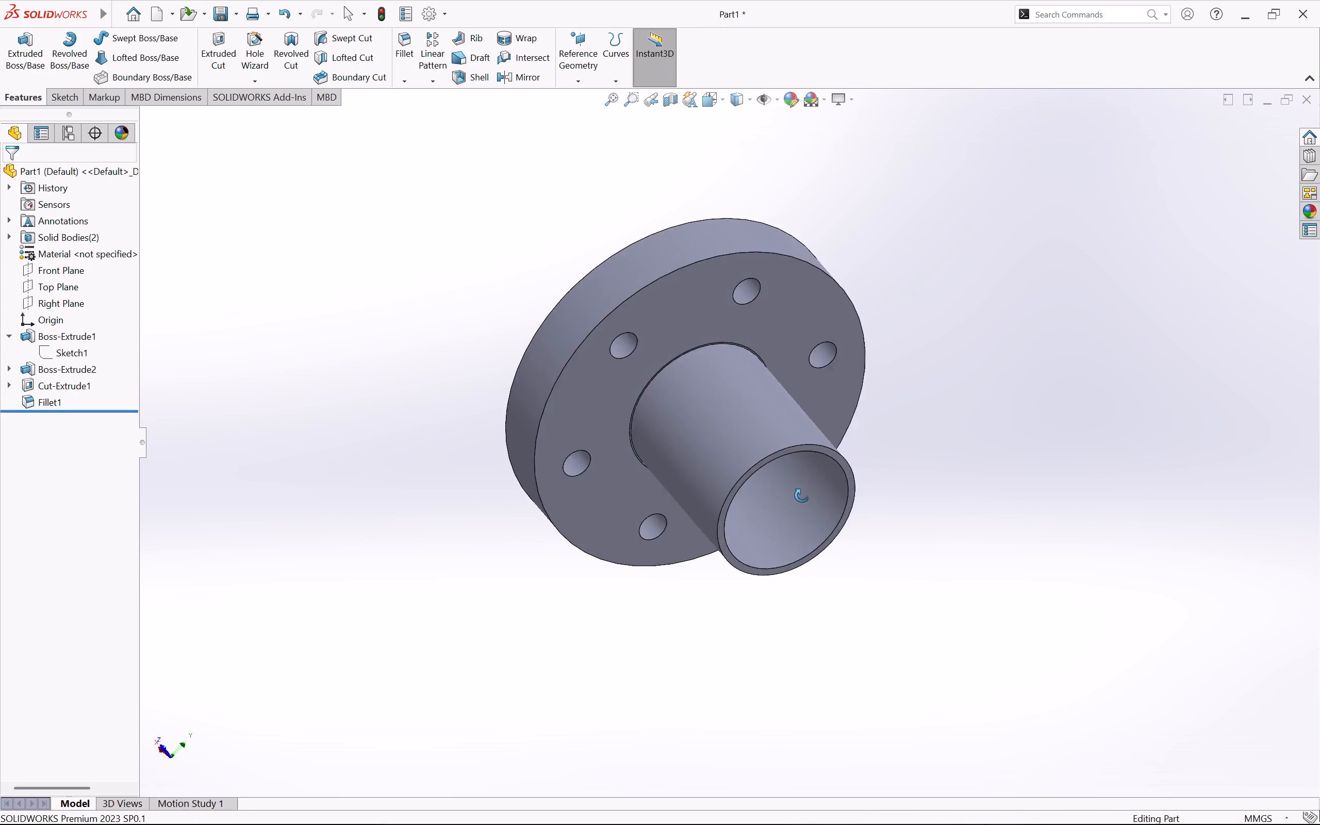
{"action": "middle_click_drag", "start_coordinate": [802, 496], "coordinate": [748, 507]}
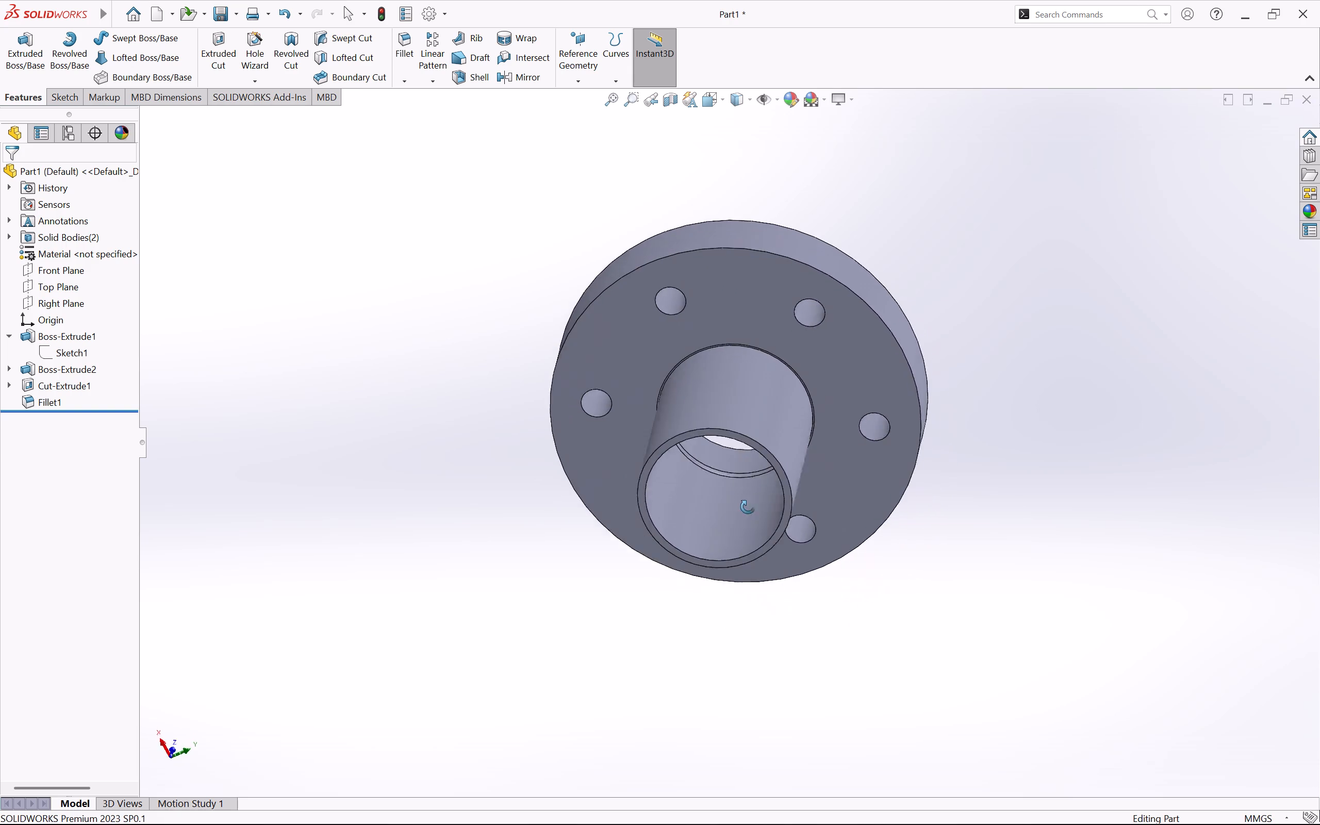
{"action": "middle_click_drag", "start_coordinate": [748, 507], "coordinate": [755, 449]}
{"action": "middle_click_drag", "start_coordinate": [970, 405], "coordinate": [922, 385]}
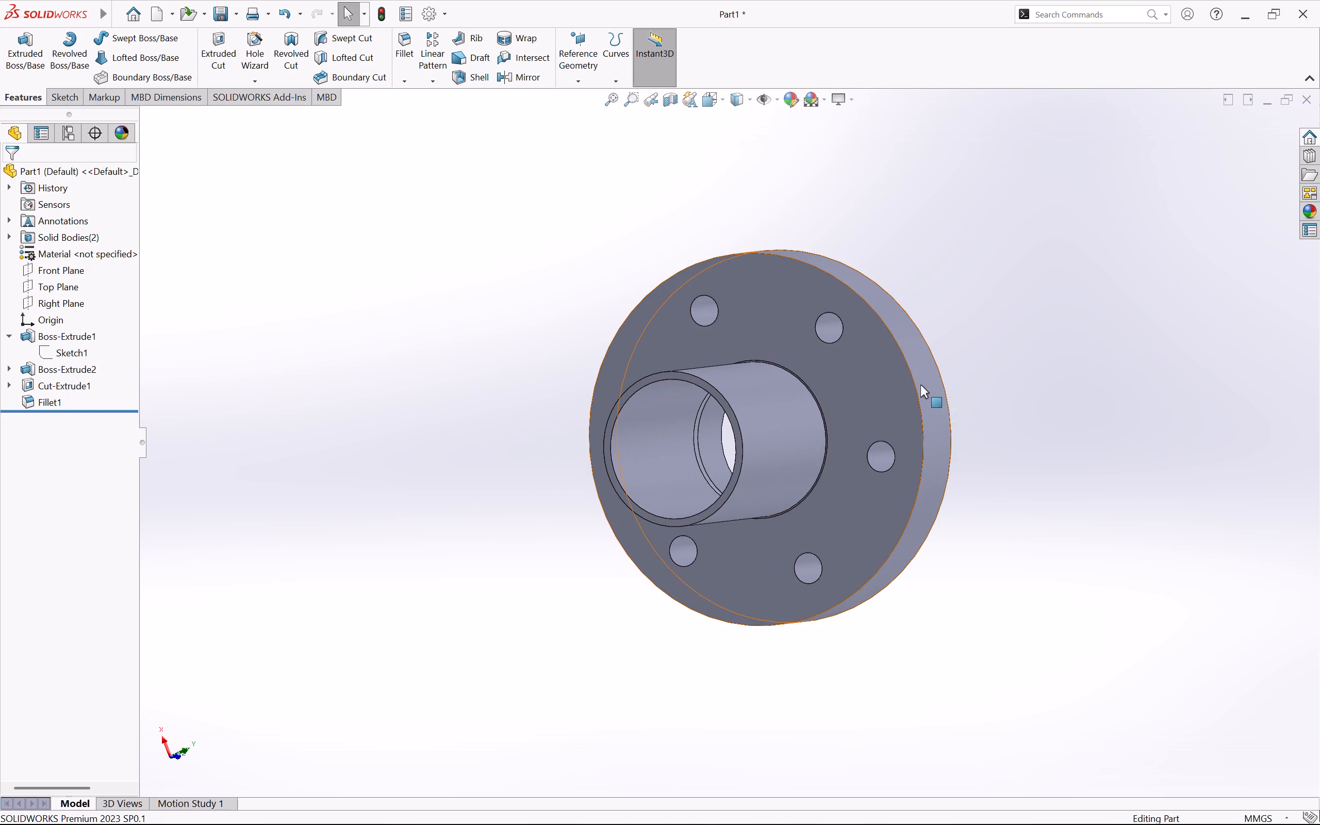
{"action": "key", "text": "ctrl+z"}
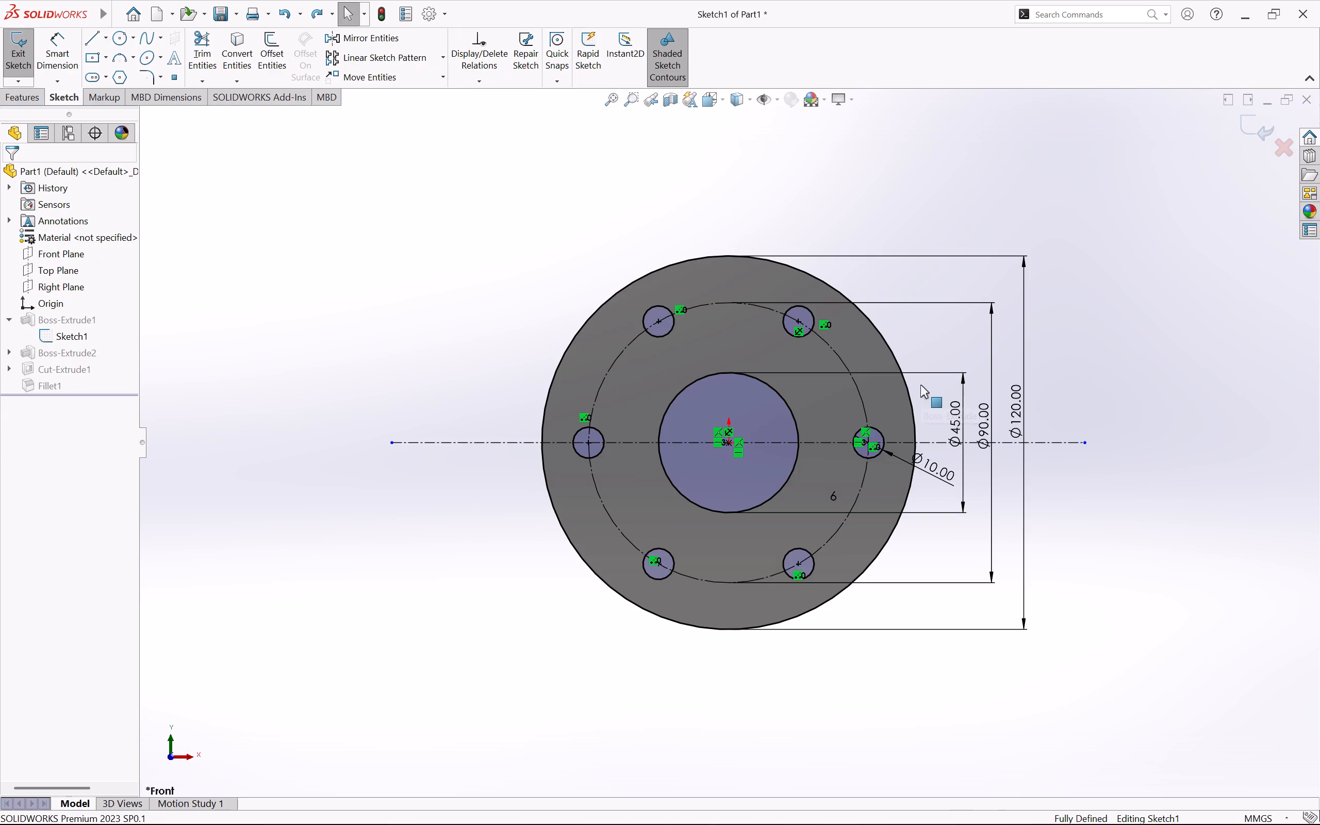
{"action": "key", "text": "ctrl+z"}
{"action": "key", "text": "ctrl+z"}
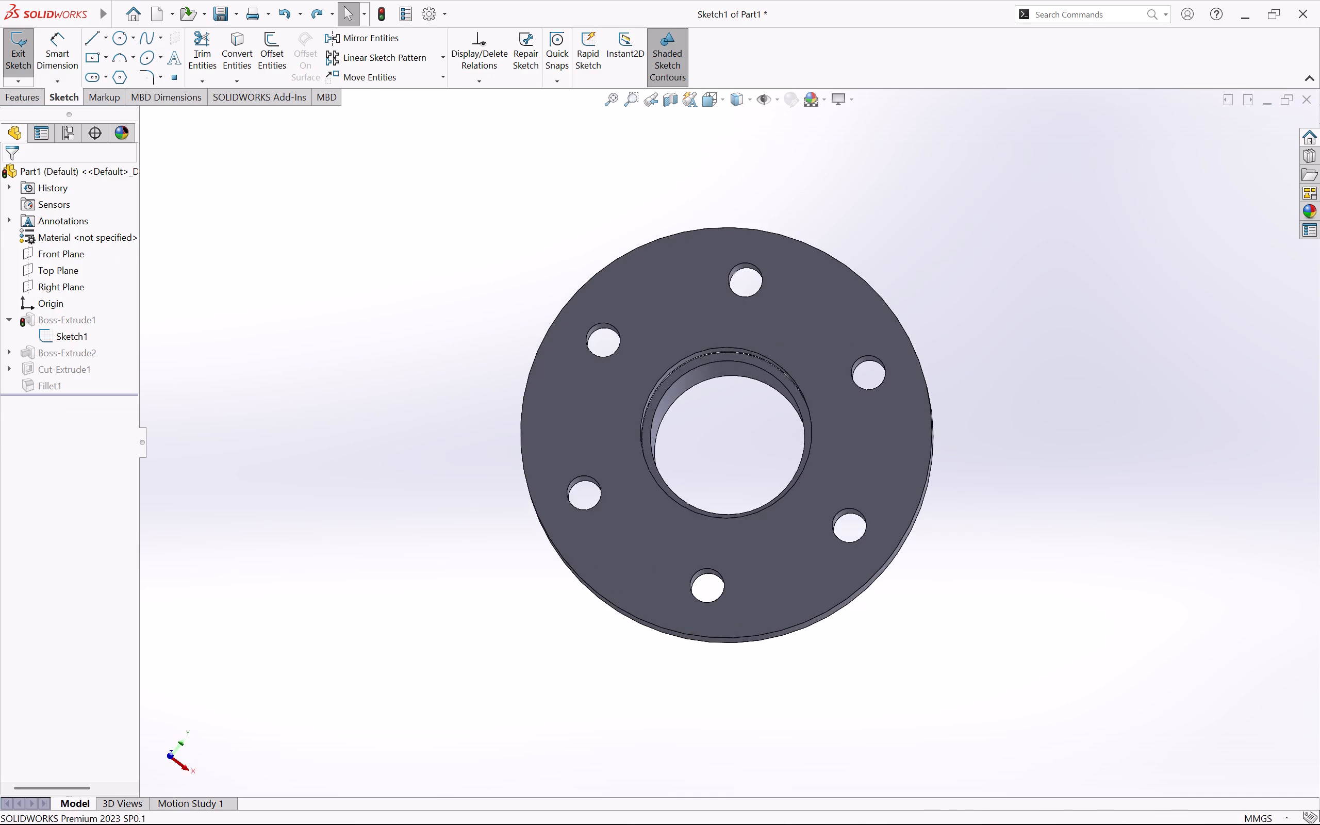
Undo the 3 mm fillet between the boss and the flange face.
{"action": "key", "text": "ctrl+z"}
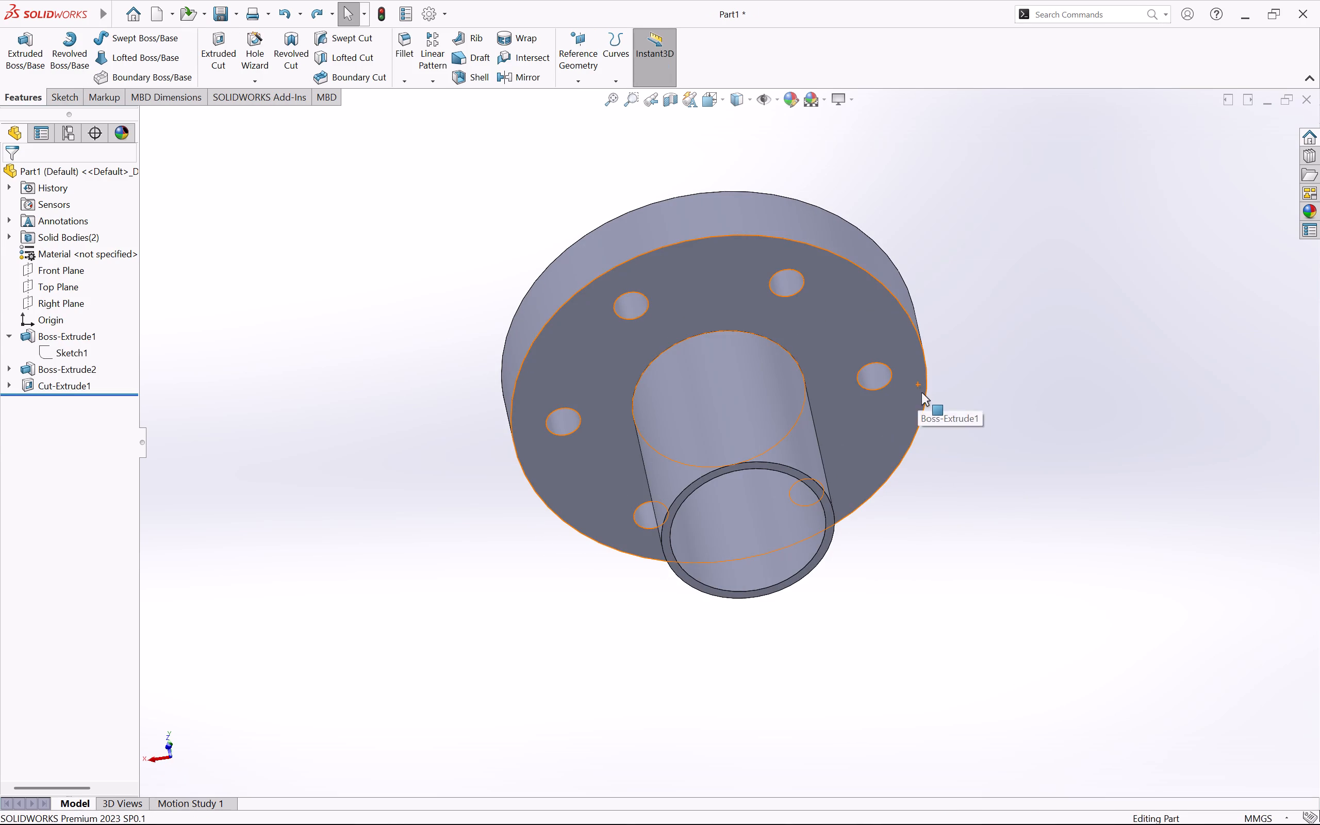
Edit the flange disc's base sketch, set the central bore's diameter to 45 mm, and exit the sketch.
{"action": "middle_click_drag", "start_coordinate": [931, 396], "coordinate": [1045, 622]}
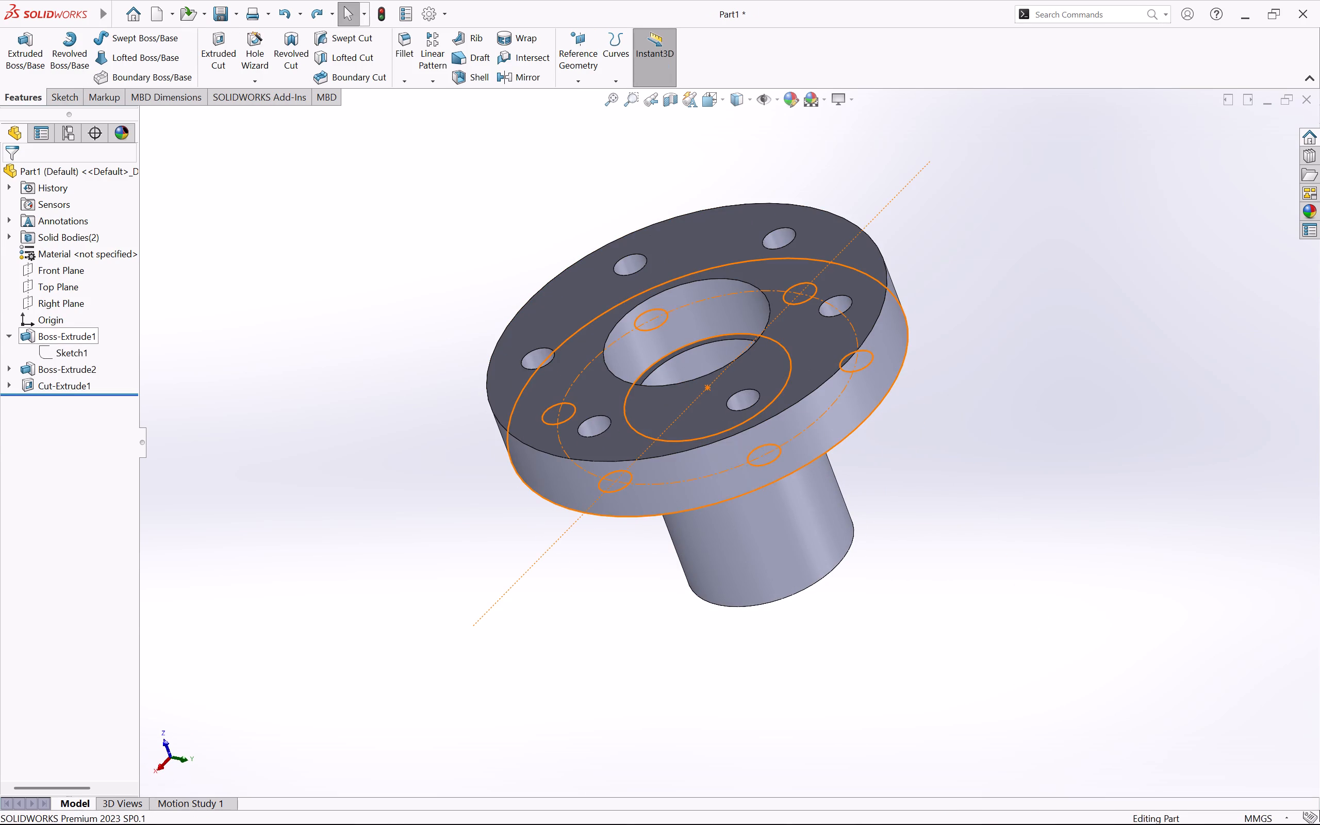
{"action": "right_click", "coordinate": [59, 358]}
{"action": "left_click", "coordinate": [68, 319]}
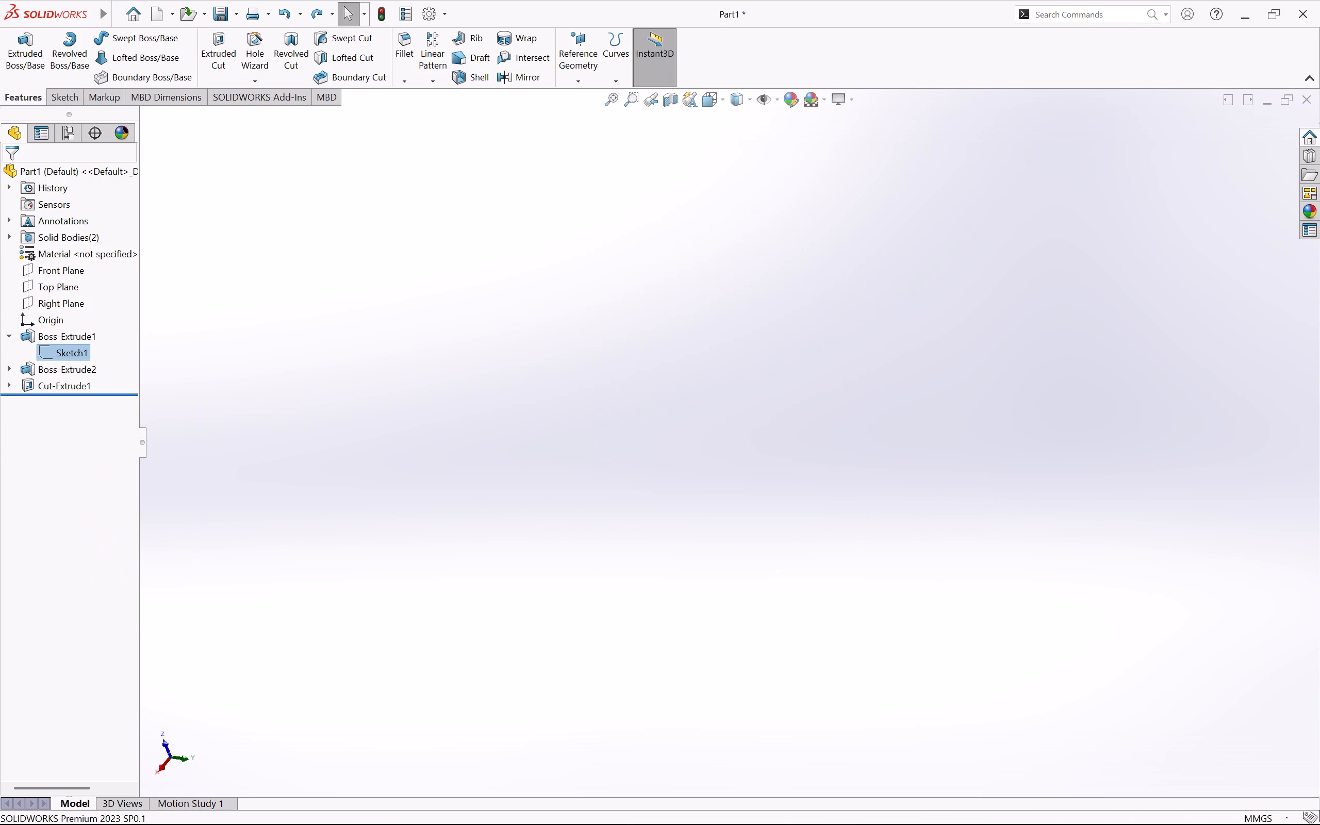
{"action": "double_click", "coordinate": [951, 422]}
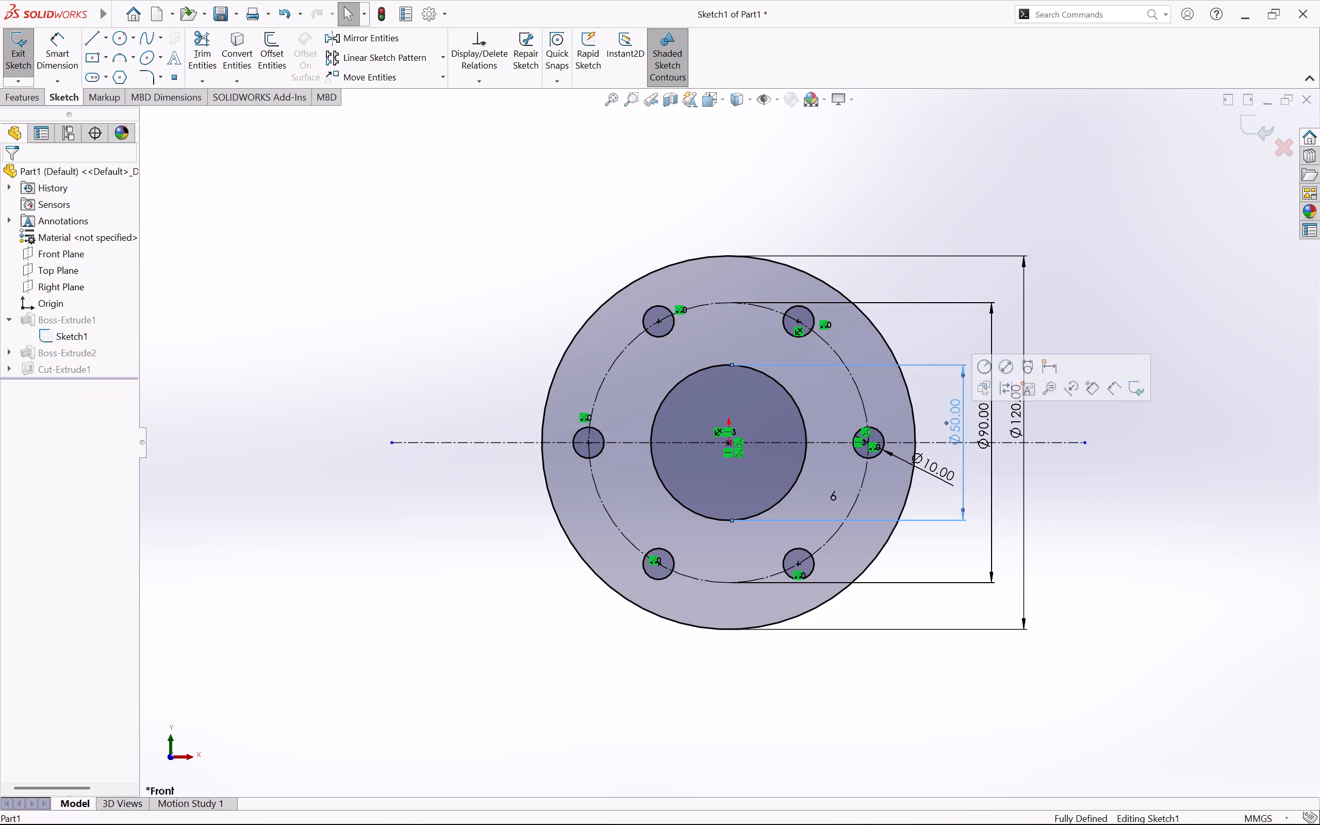
{"action": "key", "text": "BackSpace"}
{"action": "type", "text": "45"}
{"action": "key", "text": "Return"}
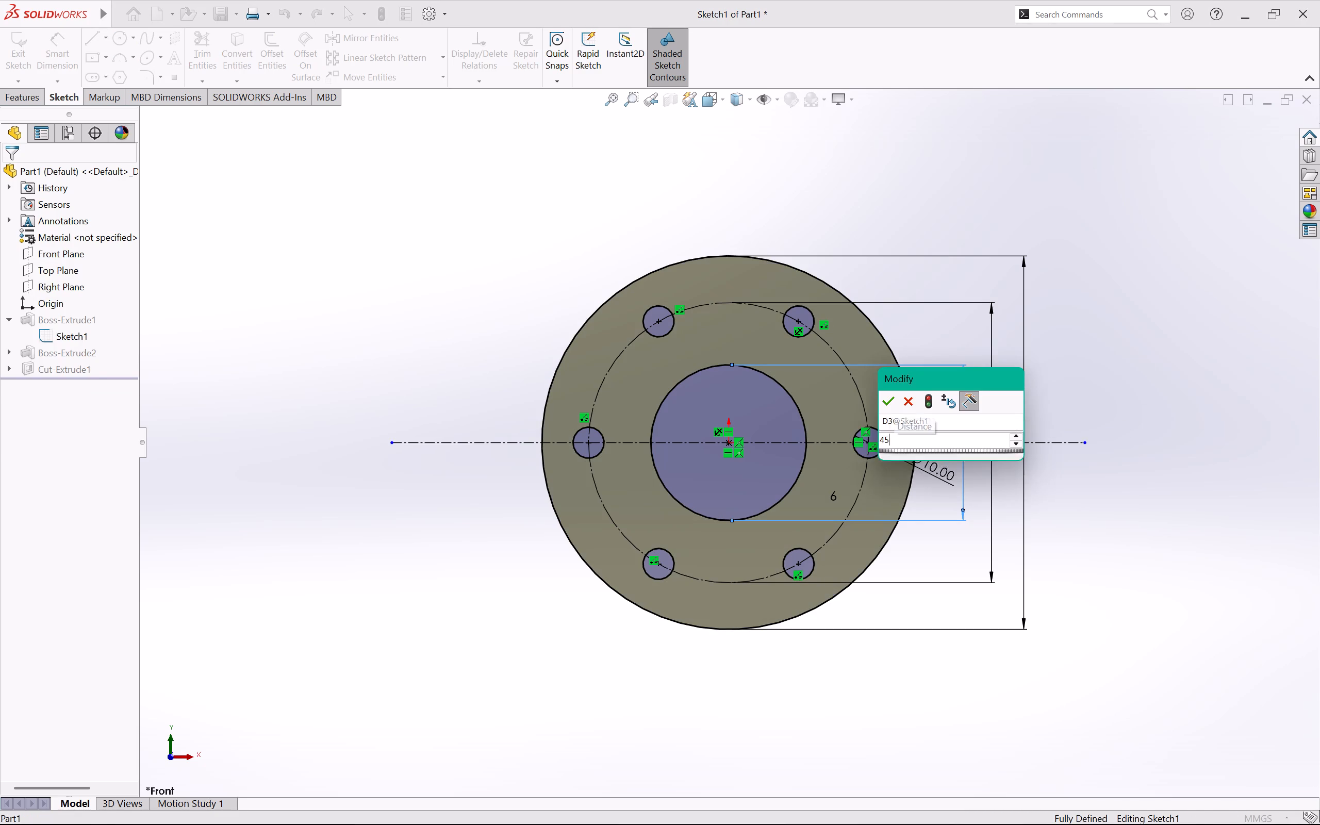
{"action": "left_click", "coordinate": [16, 173]}
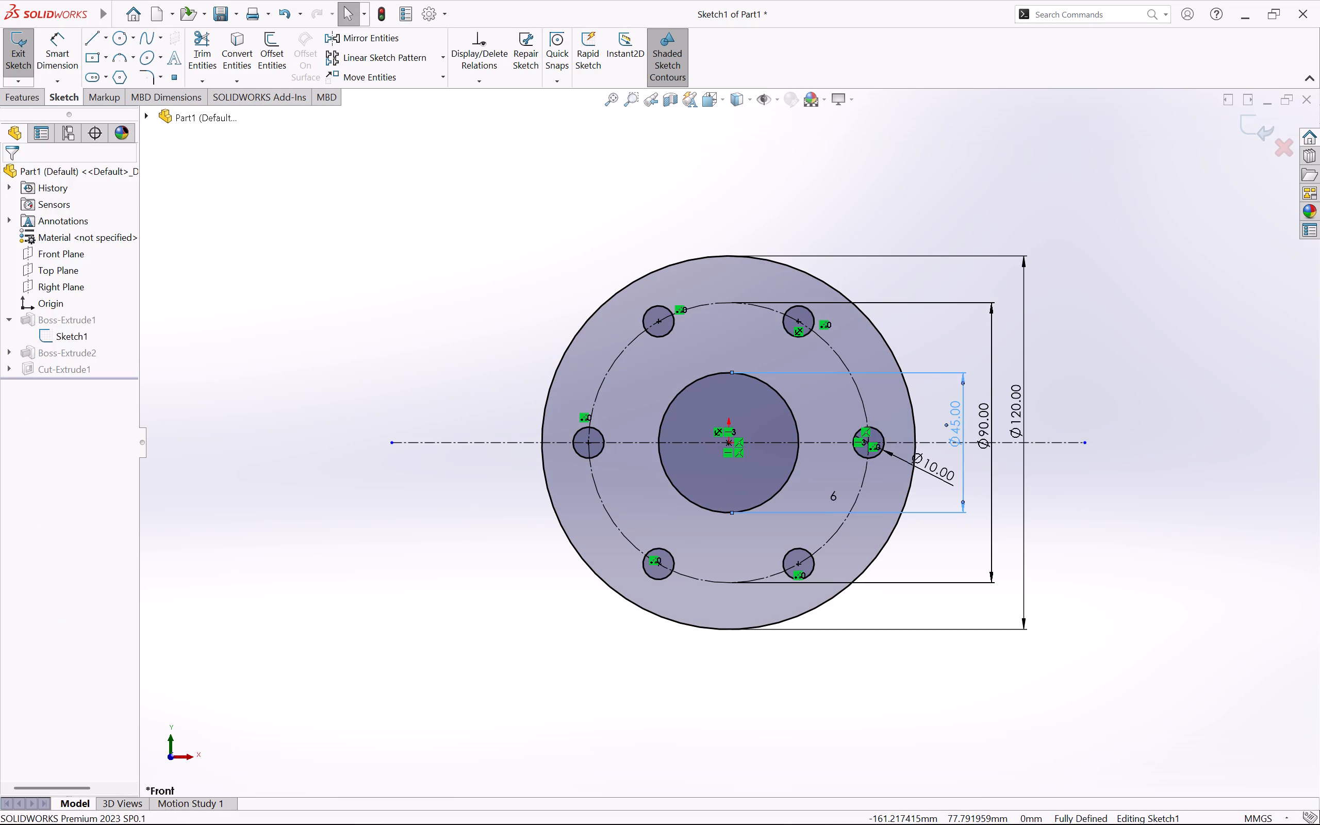
{"action": "left_click", "coordinate": [20, 46]}
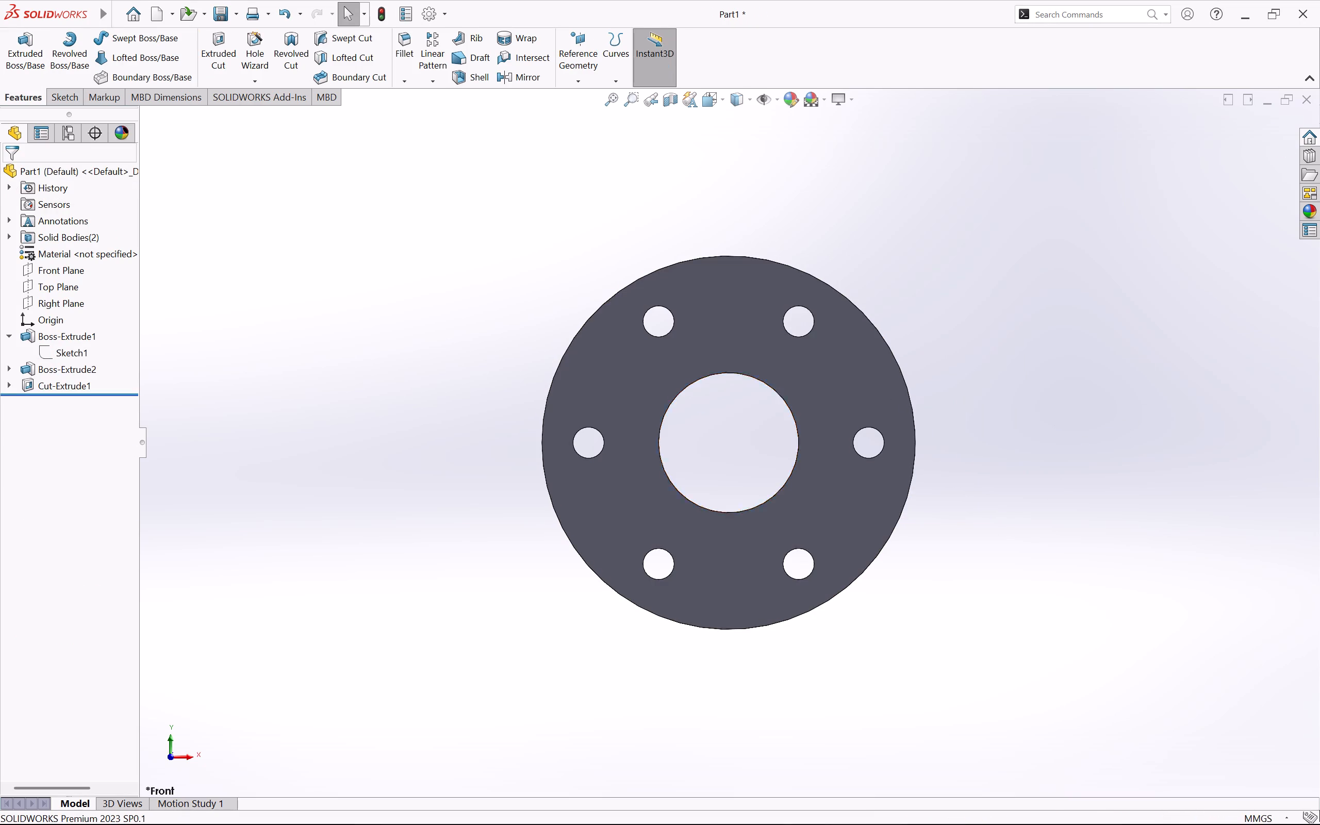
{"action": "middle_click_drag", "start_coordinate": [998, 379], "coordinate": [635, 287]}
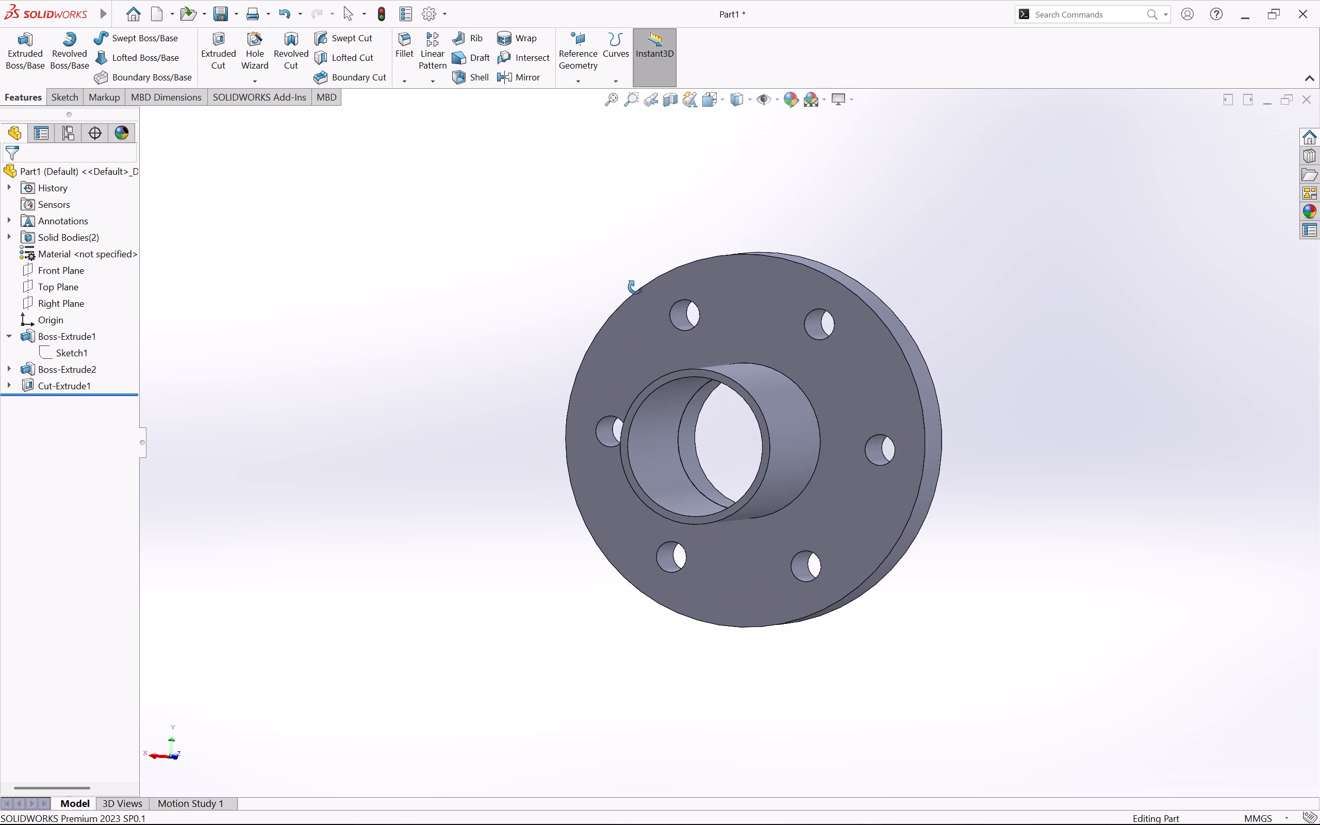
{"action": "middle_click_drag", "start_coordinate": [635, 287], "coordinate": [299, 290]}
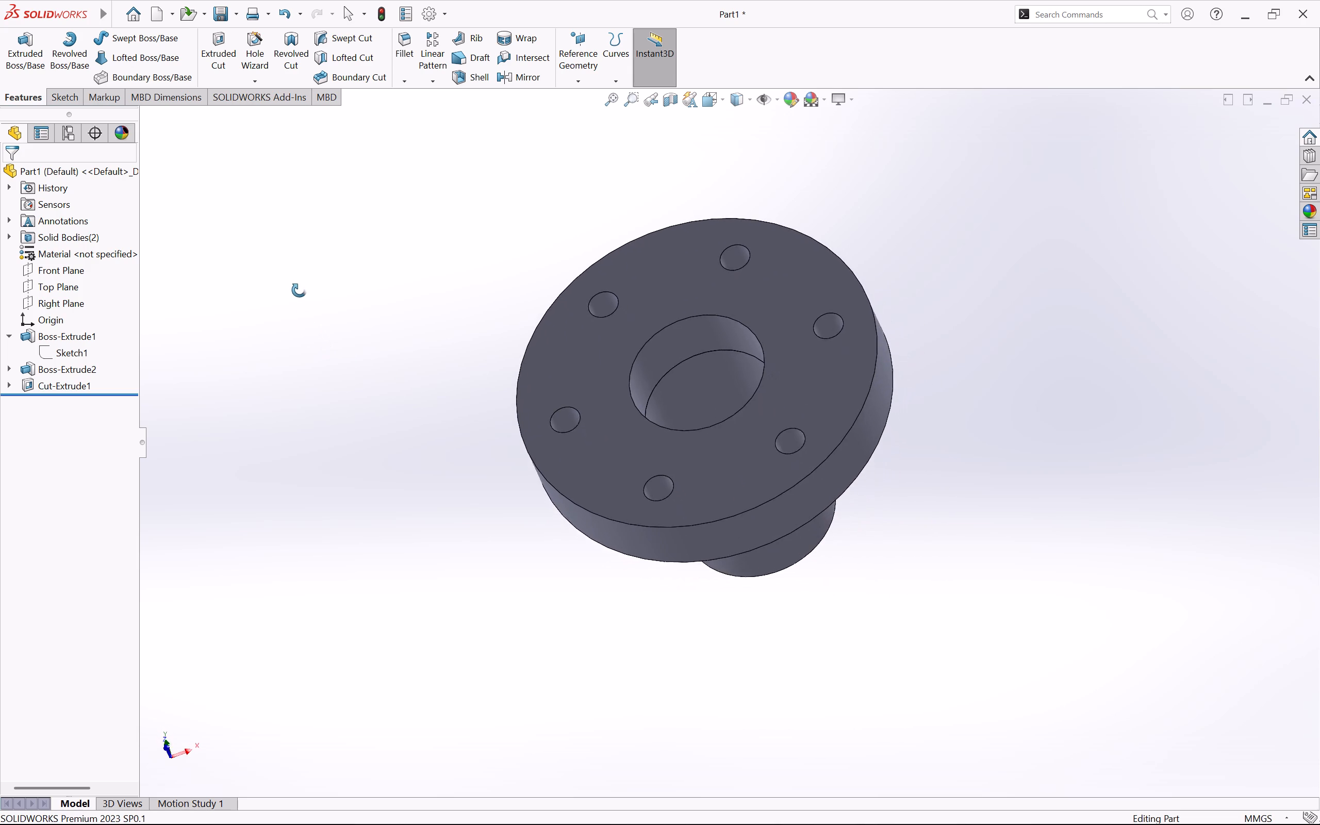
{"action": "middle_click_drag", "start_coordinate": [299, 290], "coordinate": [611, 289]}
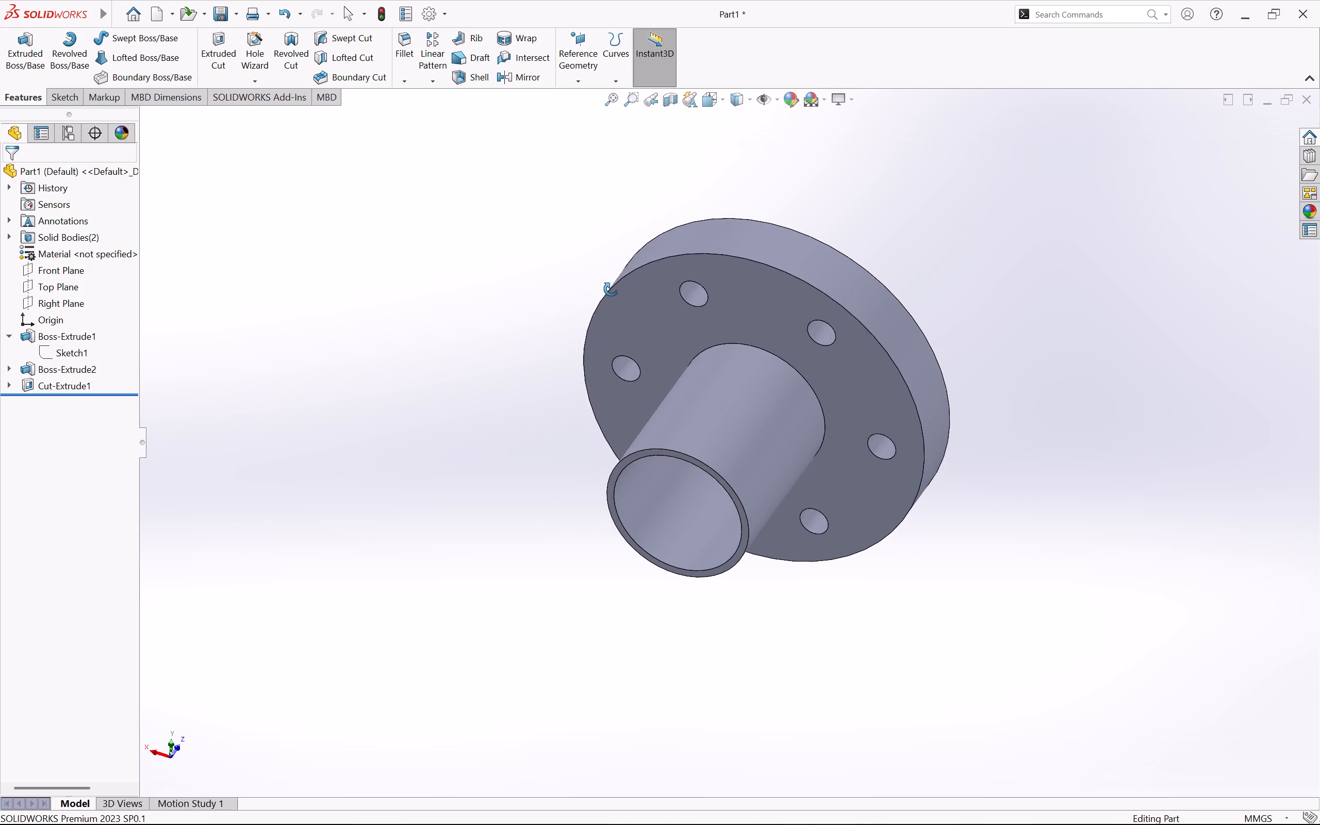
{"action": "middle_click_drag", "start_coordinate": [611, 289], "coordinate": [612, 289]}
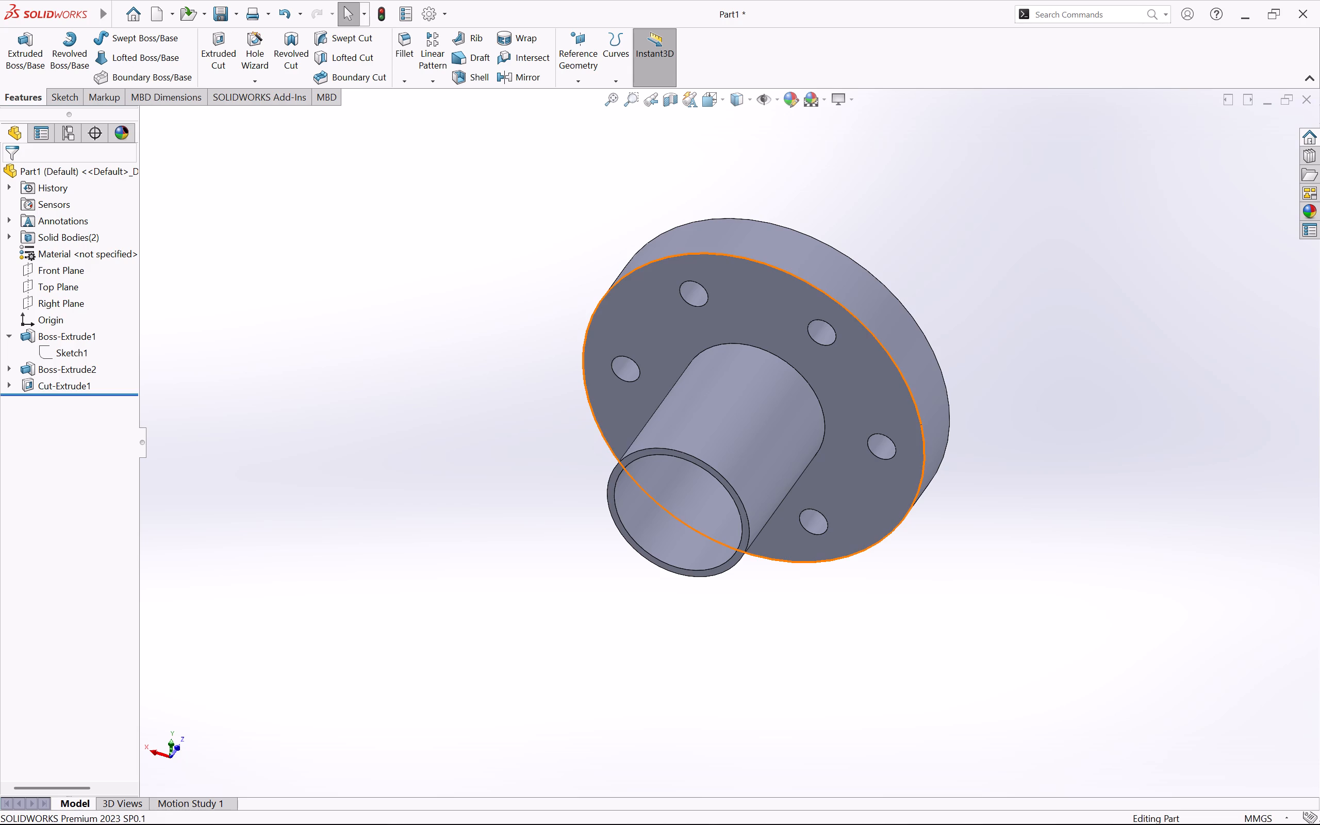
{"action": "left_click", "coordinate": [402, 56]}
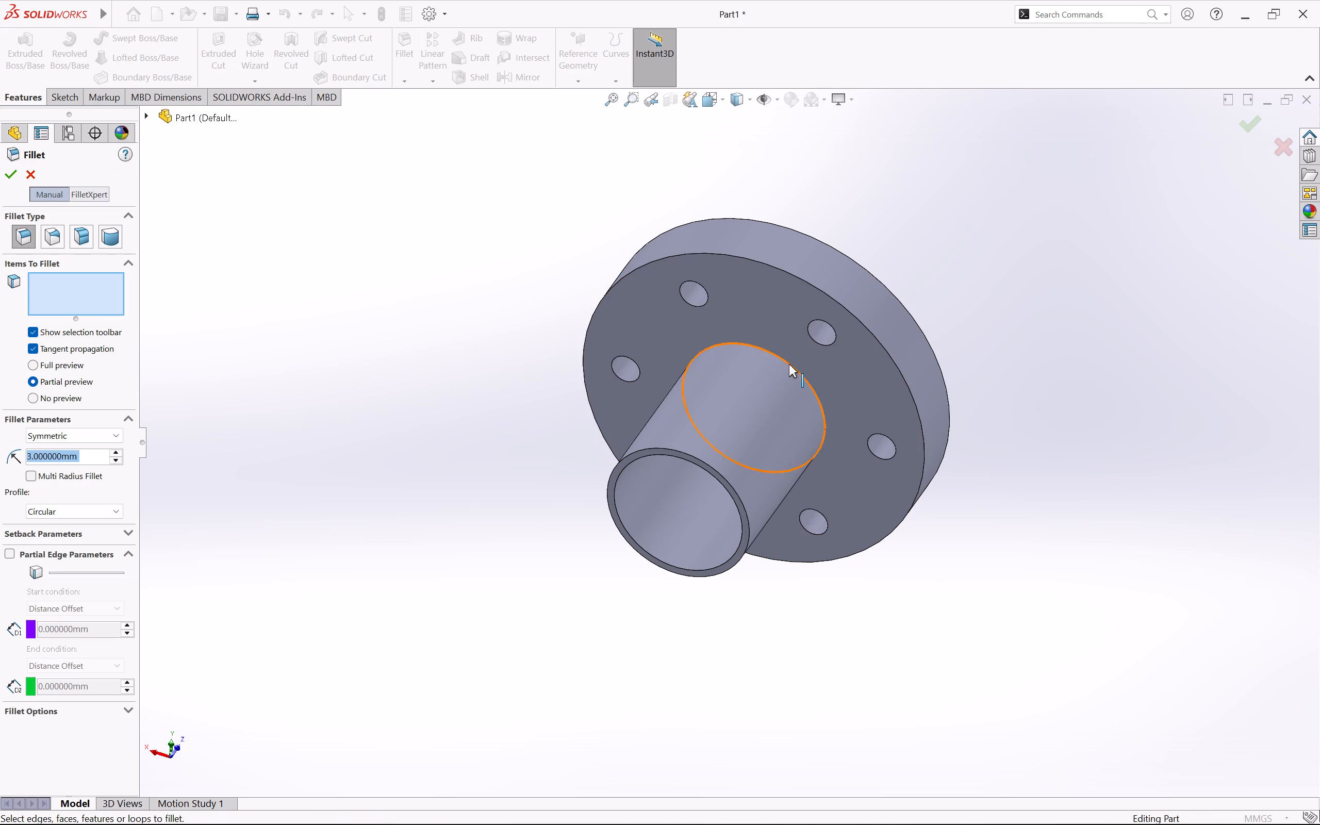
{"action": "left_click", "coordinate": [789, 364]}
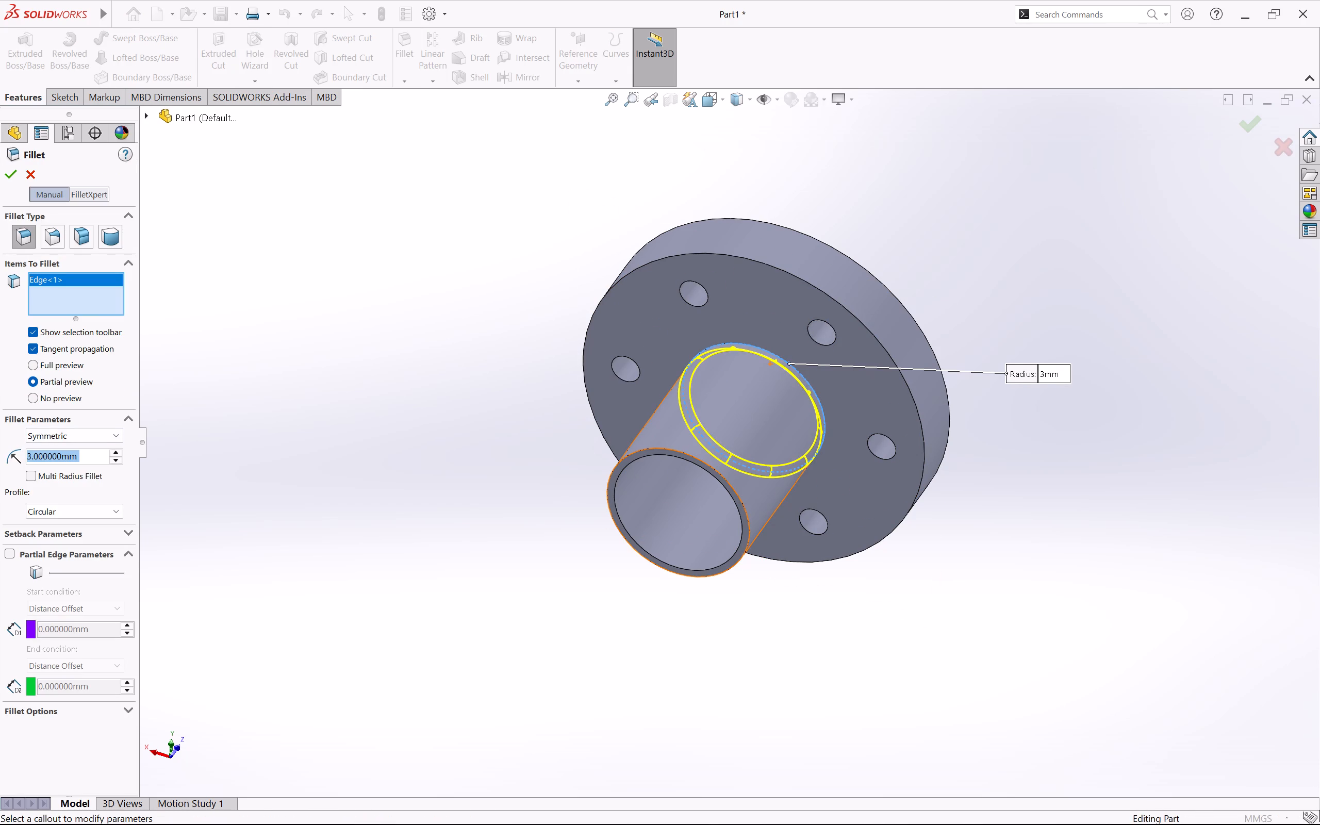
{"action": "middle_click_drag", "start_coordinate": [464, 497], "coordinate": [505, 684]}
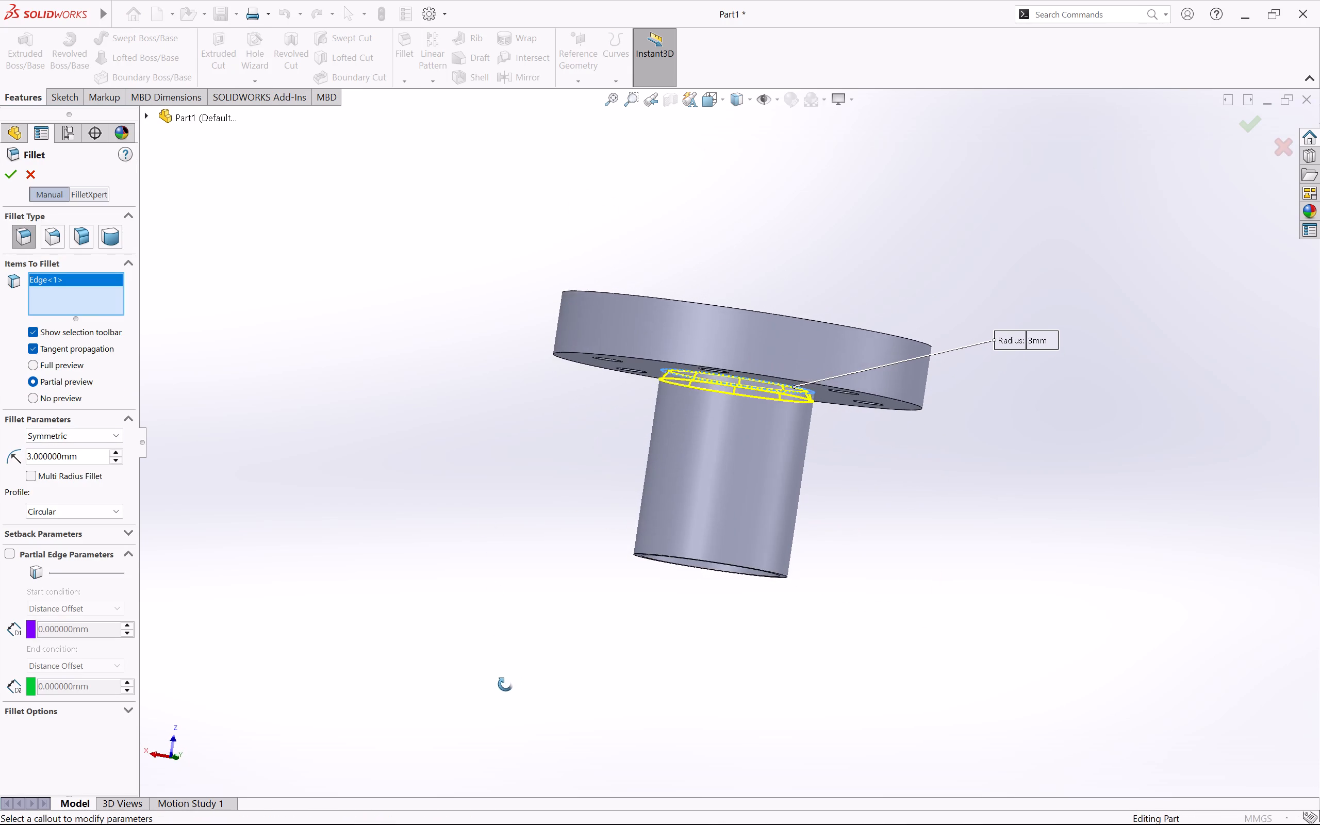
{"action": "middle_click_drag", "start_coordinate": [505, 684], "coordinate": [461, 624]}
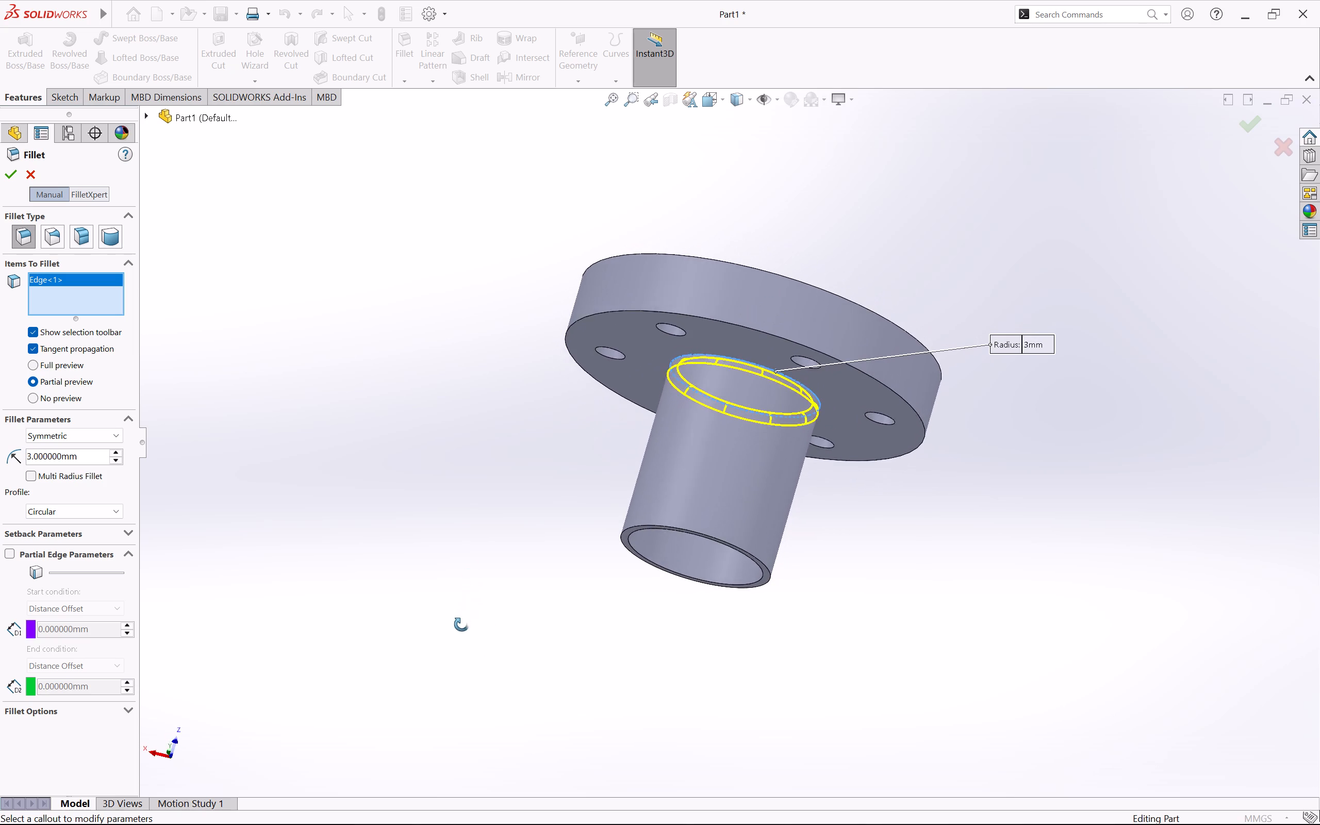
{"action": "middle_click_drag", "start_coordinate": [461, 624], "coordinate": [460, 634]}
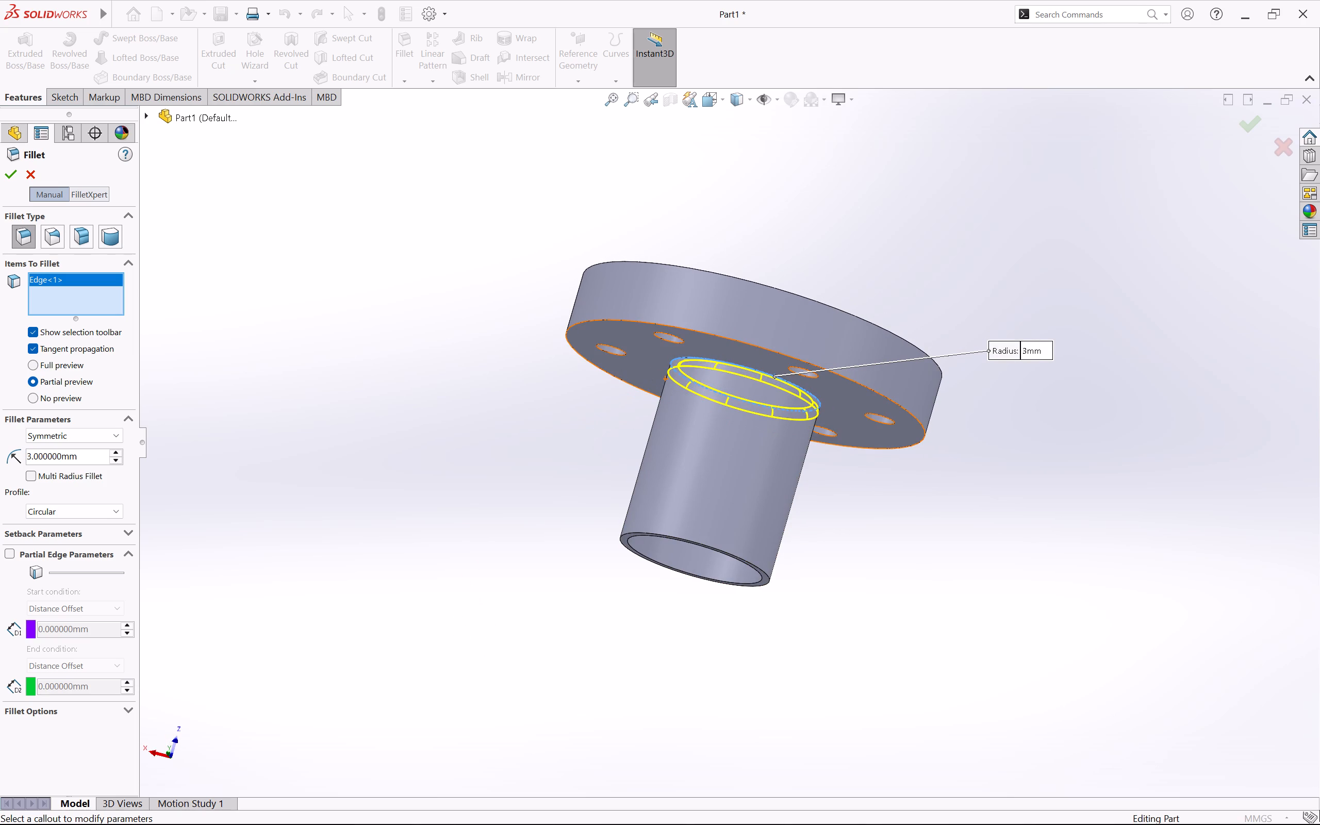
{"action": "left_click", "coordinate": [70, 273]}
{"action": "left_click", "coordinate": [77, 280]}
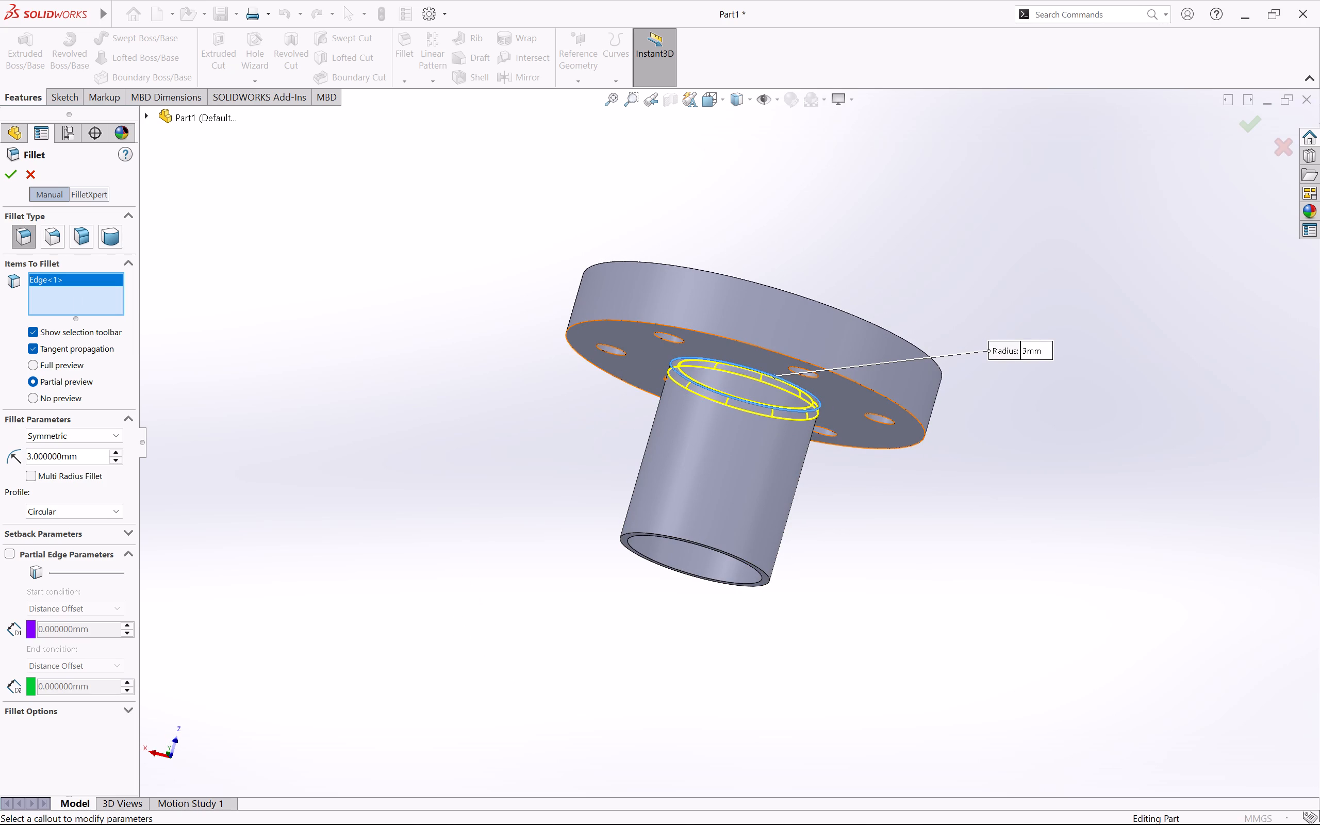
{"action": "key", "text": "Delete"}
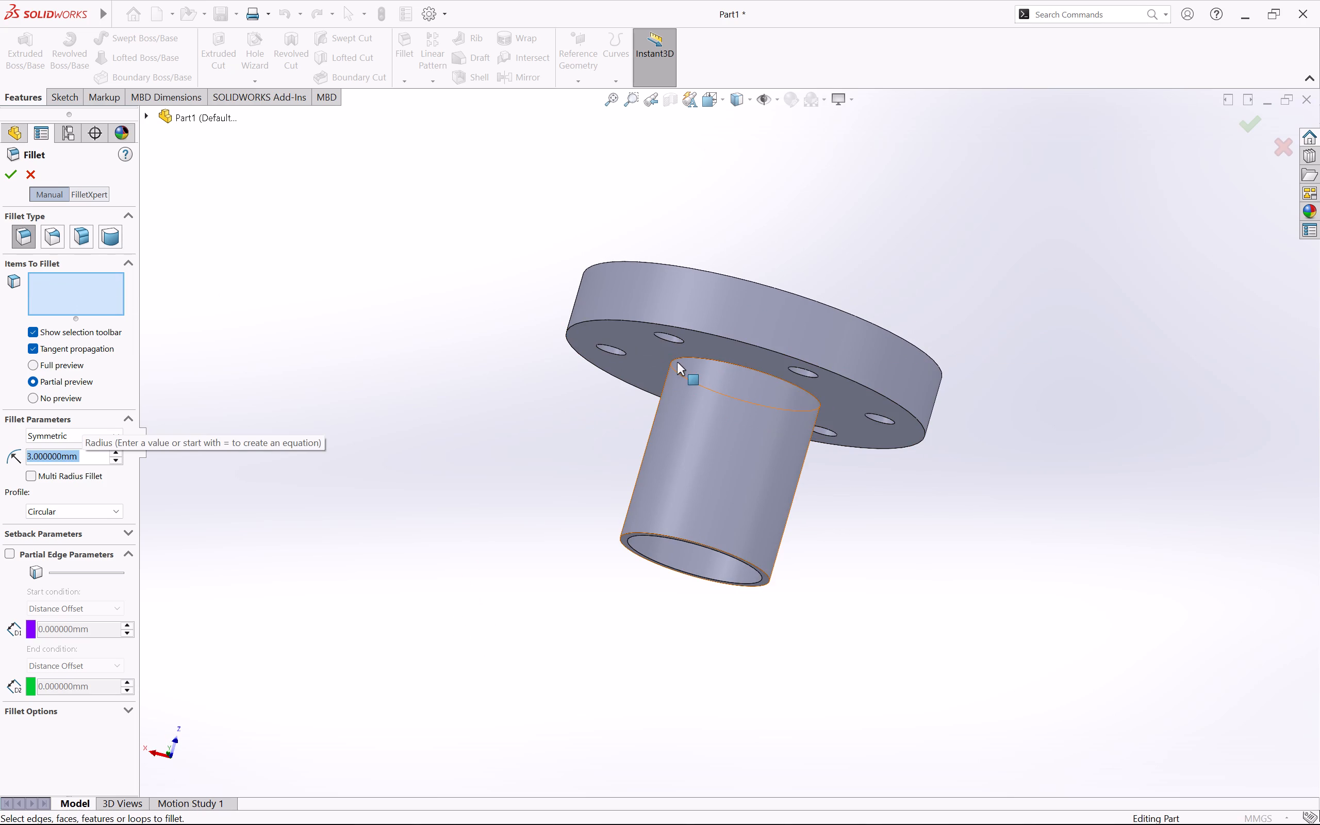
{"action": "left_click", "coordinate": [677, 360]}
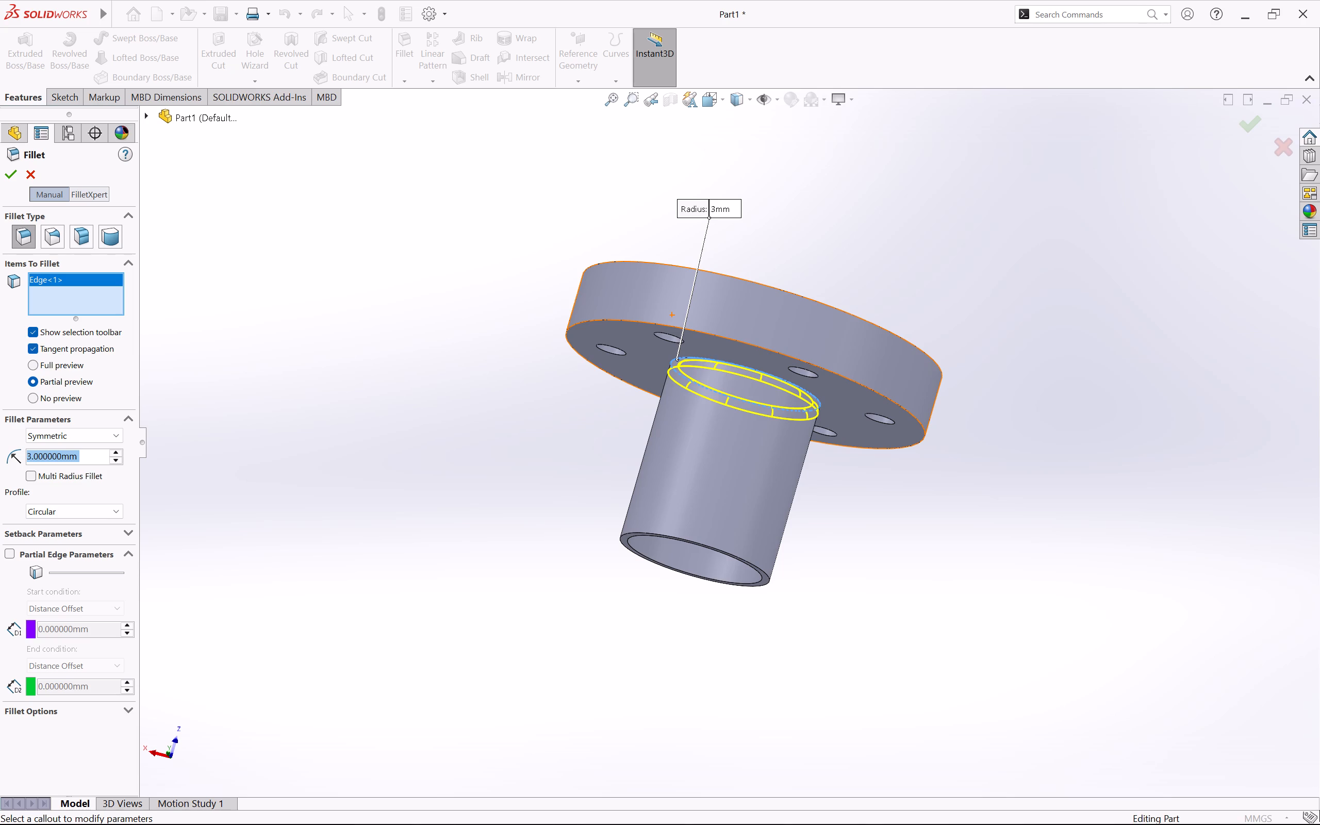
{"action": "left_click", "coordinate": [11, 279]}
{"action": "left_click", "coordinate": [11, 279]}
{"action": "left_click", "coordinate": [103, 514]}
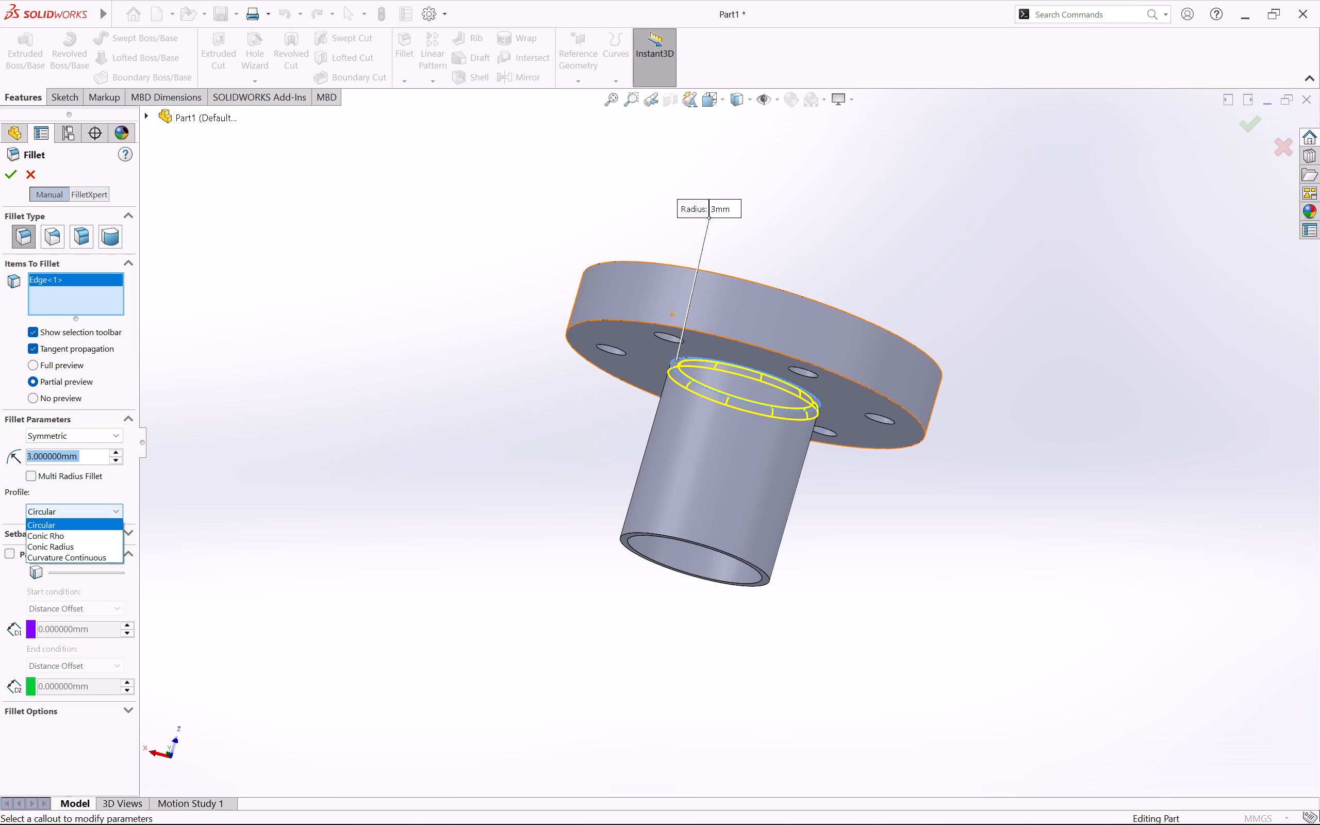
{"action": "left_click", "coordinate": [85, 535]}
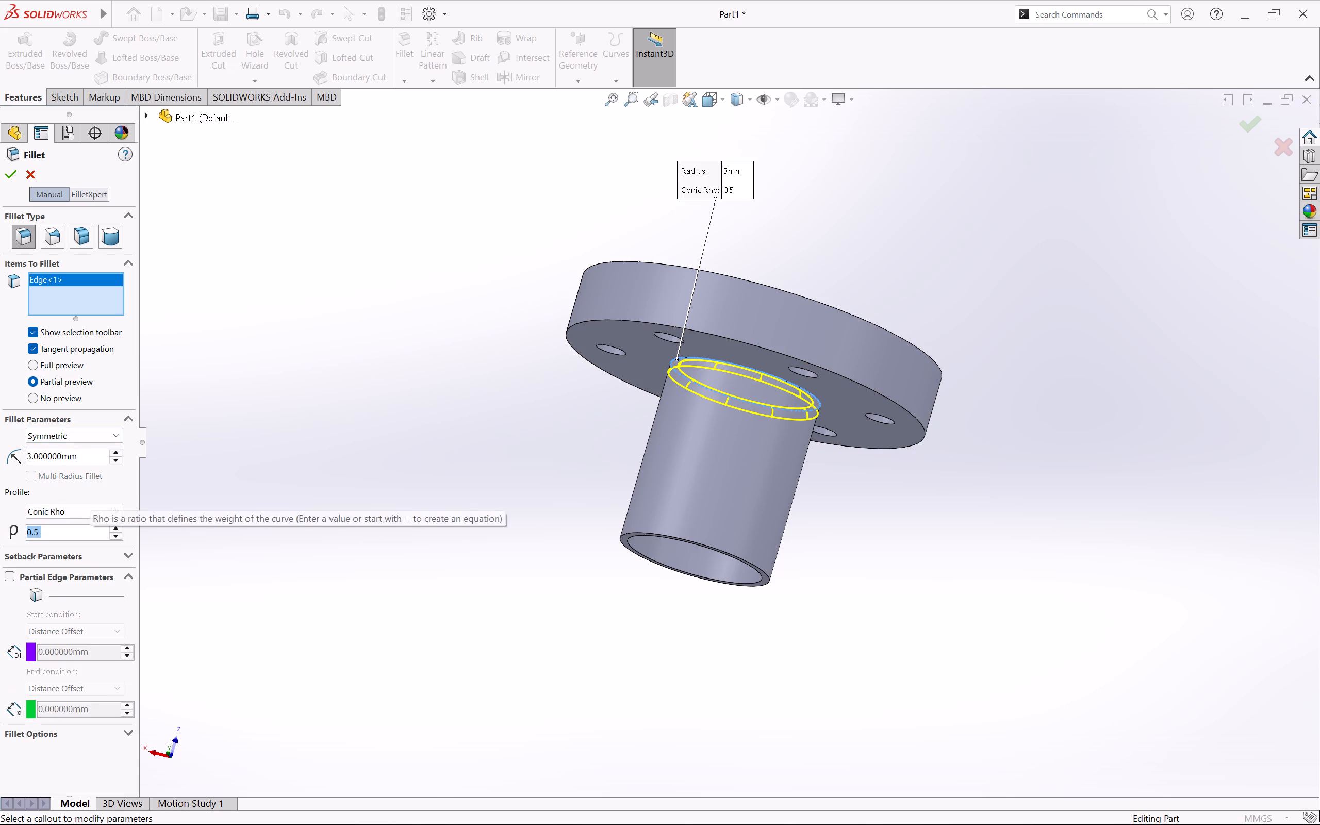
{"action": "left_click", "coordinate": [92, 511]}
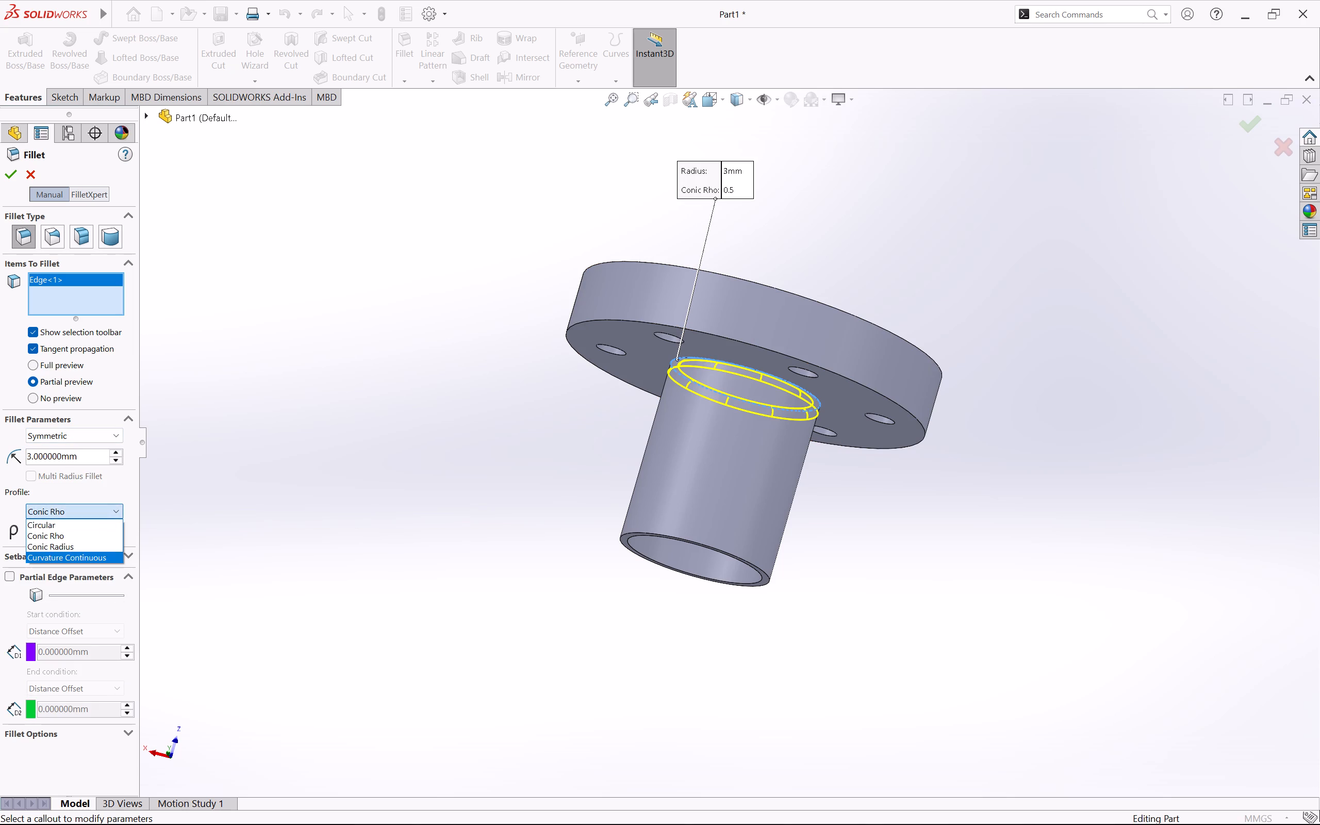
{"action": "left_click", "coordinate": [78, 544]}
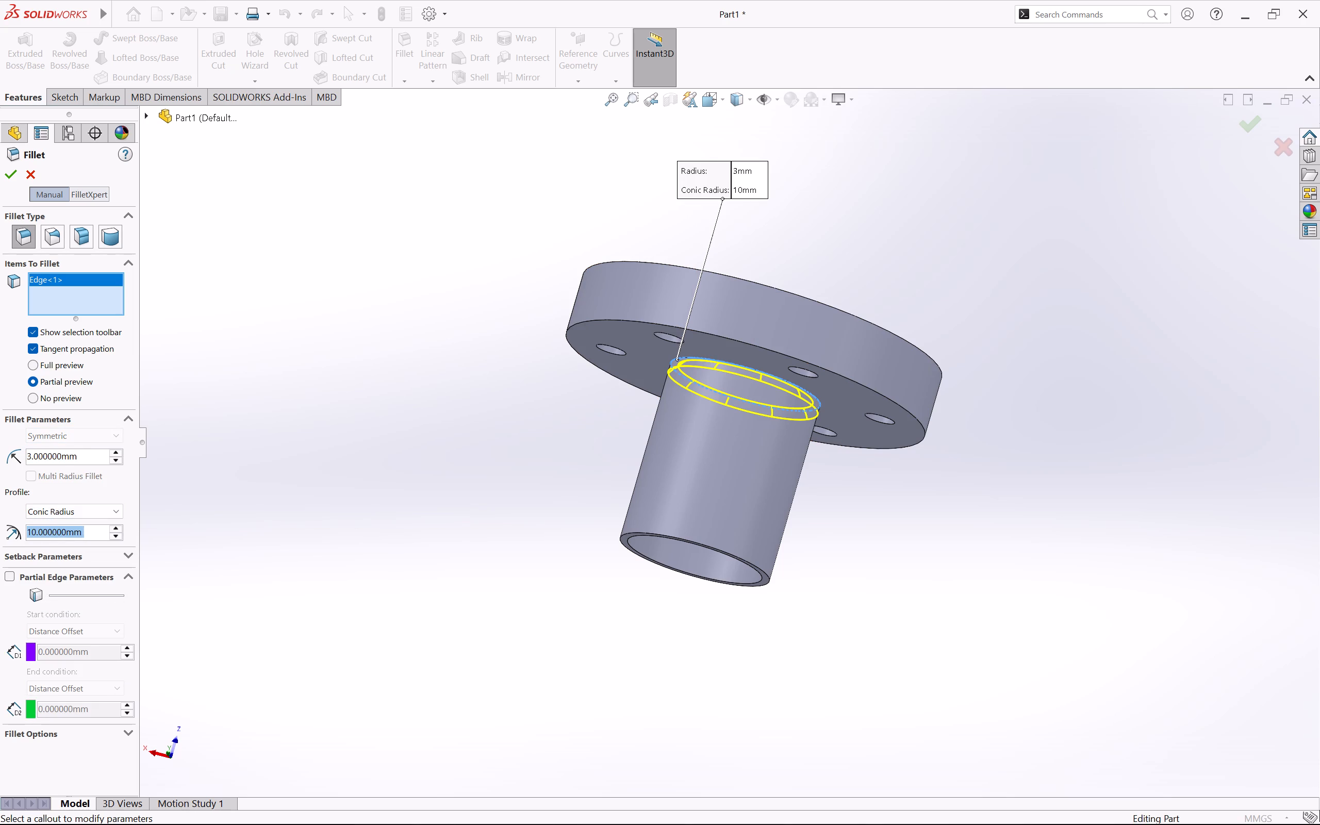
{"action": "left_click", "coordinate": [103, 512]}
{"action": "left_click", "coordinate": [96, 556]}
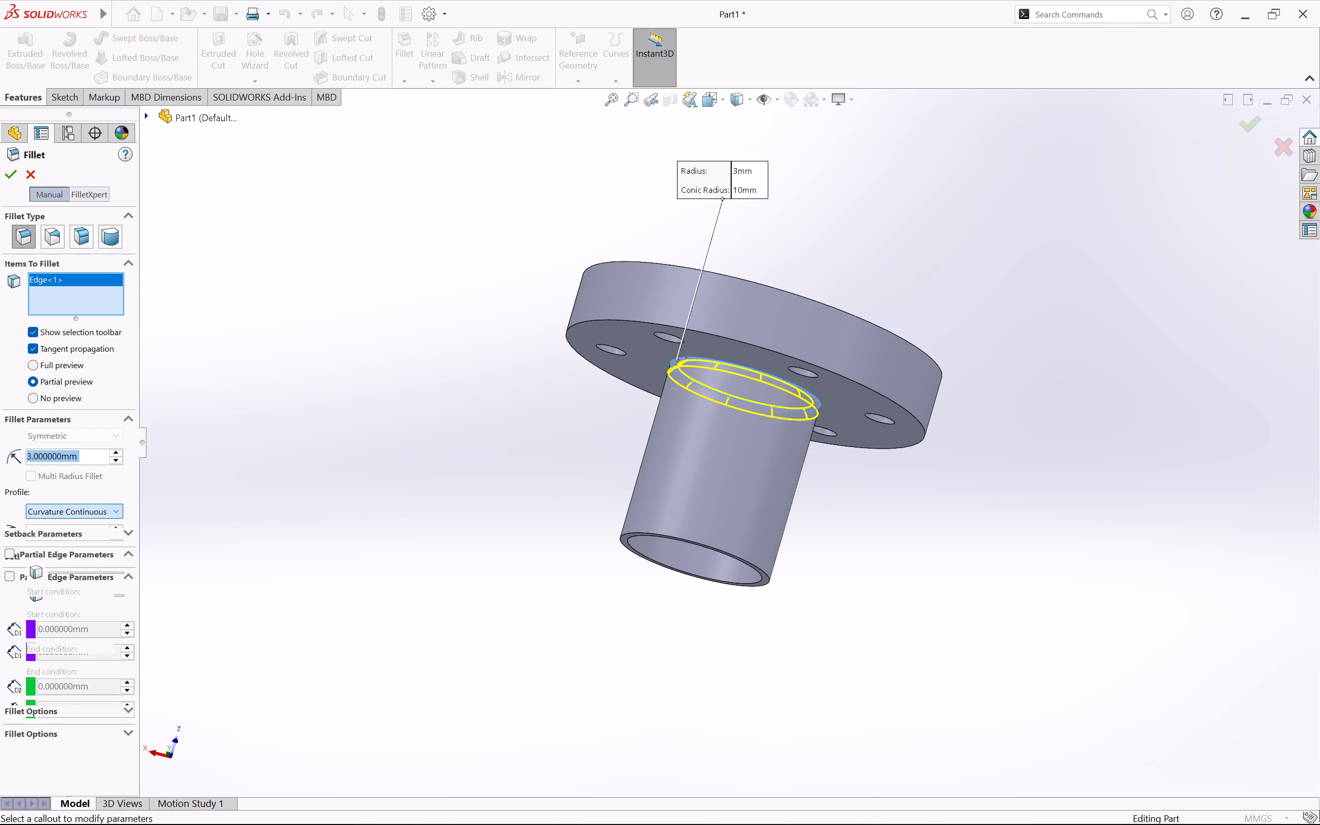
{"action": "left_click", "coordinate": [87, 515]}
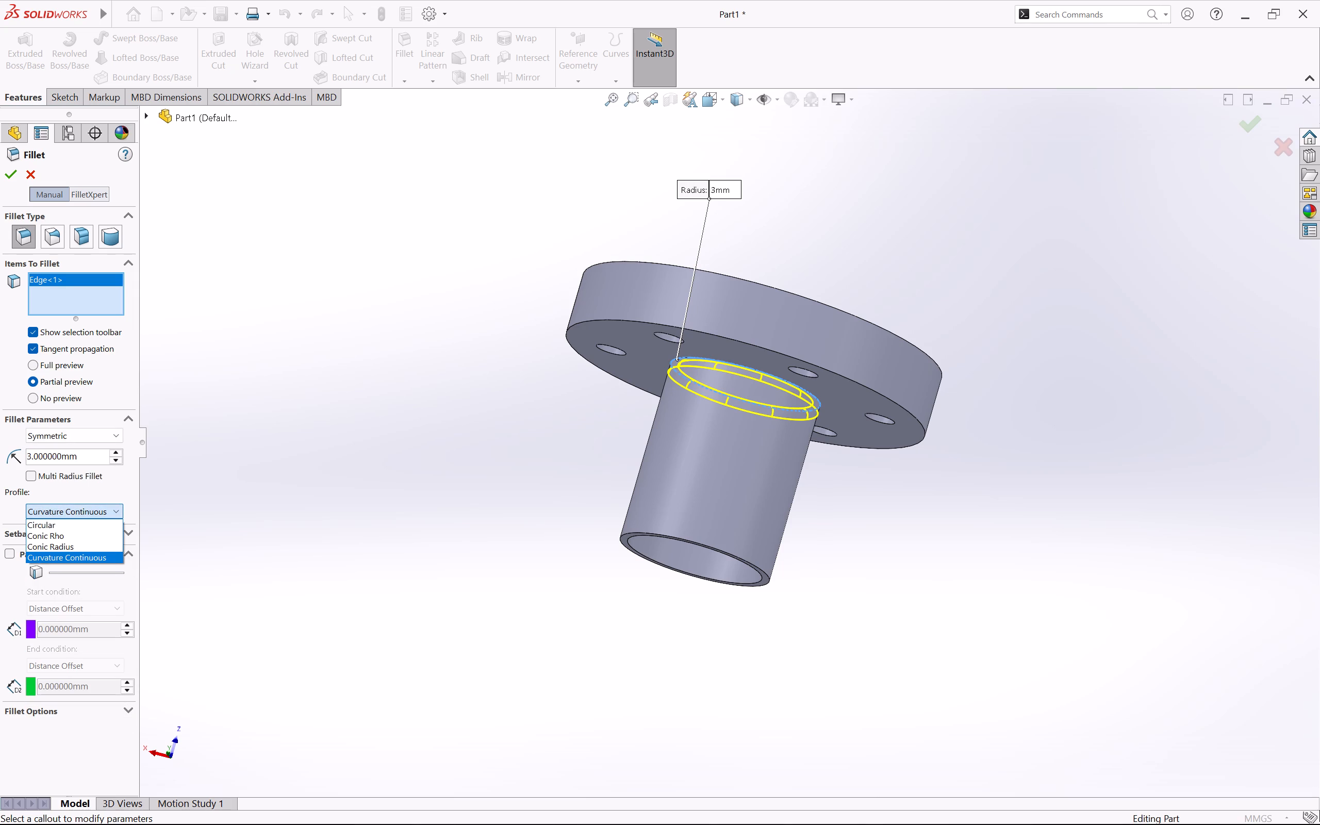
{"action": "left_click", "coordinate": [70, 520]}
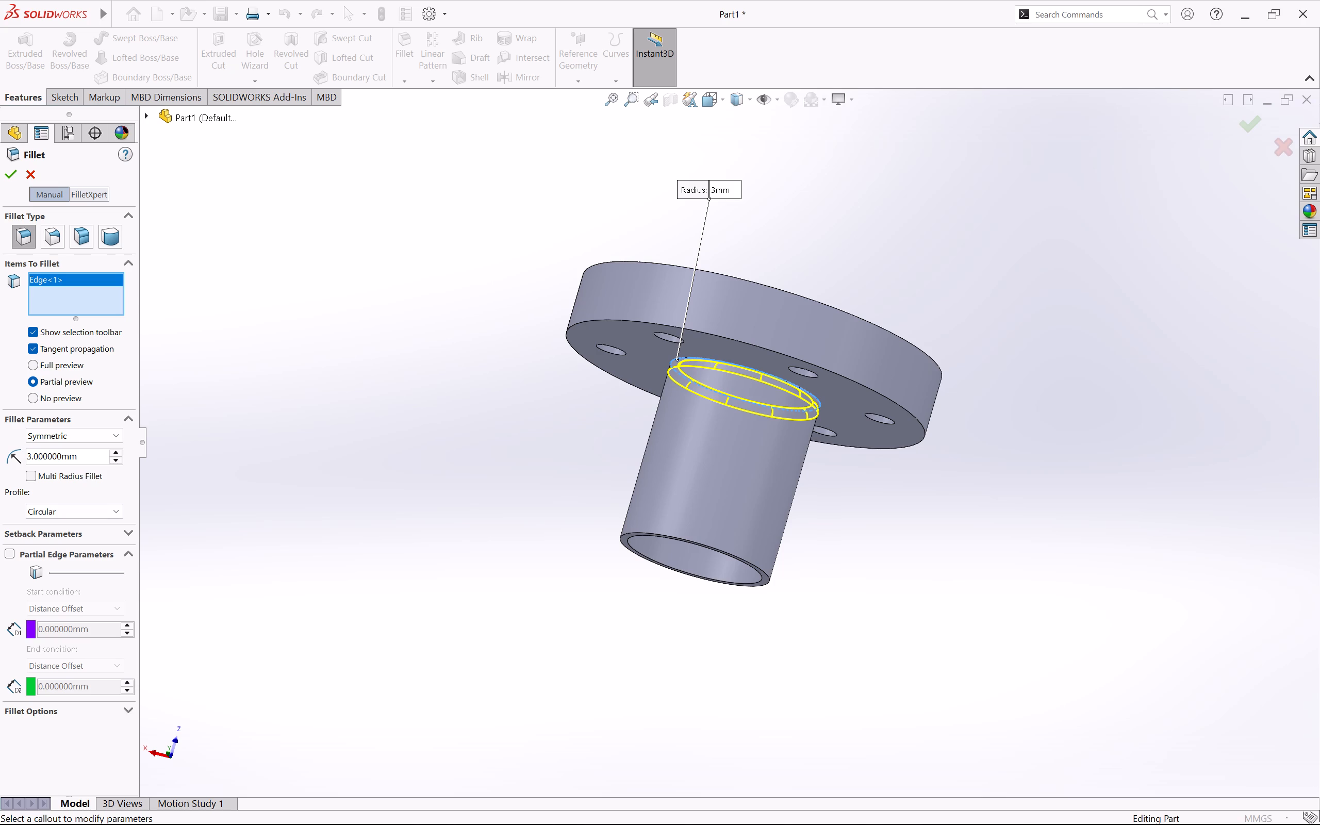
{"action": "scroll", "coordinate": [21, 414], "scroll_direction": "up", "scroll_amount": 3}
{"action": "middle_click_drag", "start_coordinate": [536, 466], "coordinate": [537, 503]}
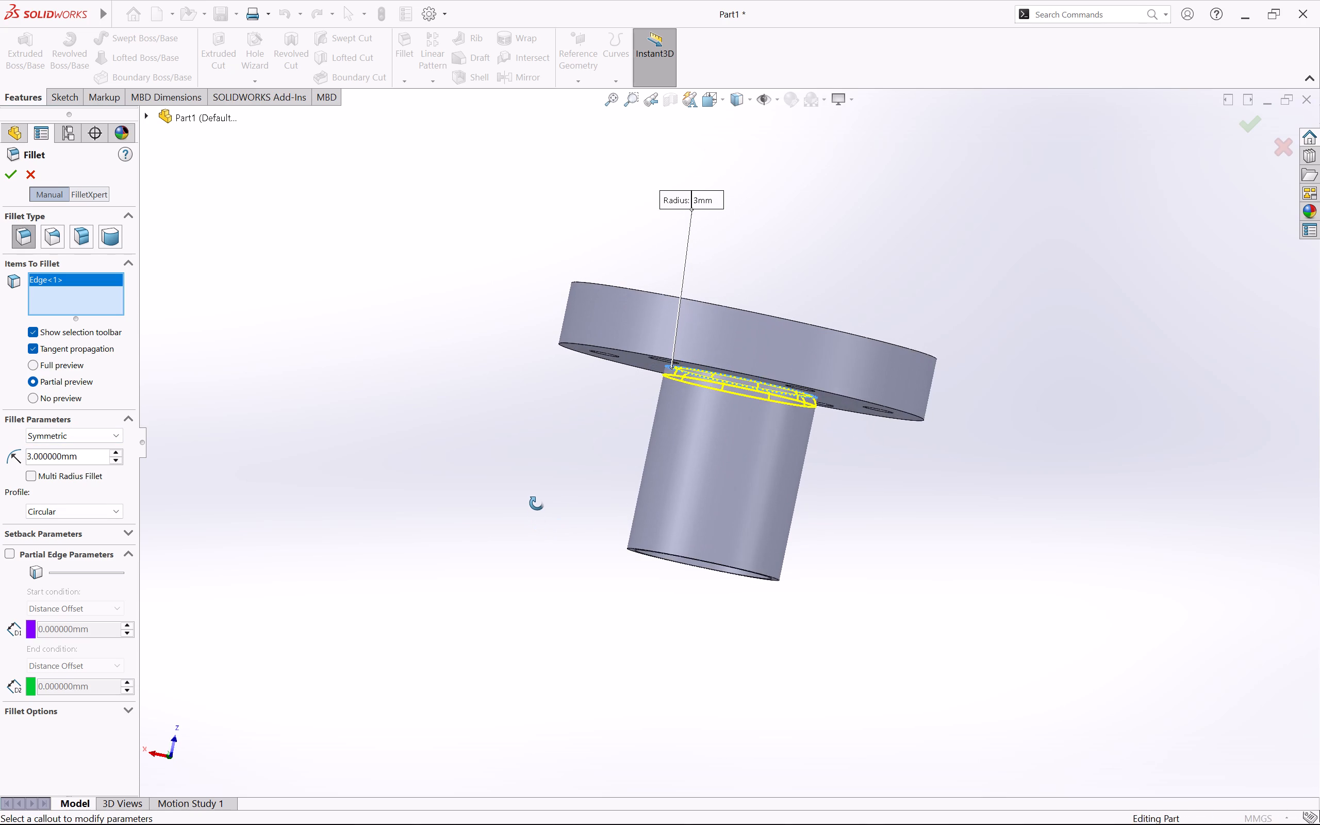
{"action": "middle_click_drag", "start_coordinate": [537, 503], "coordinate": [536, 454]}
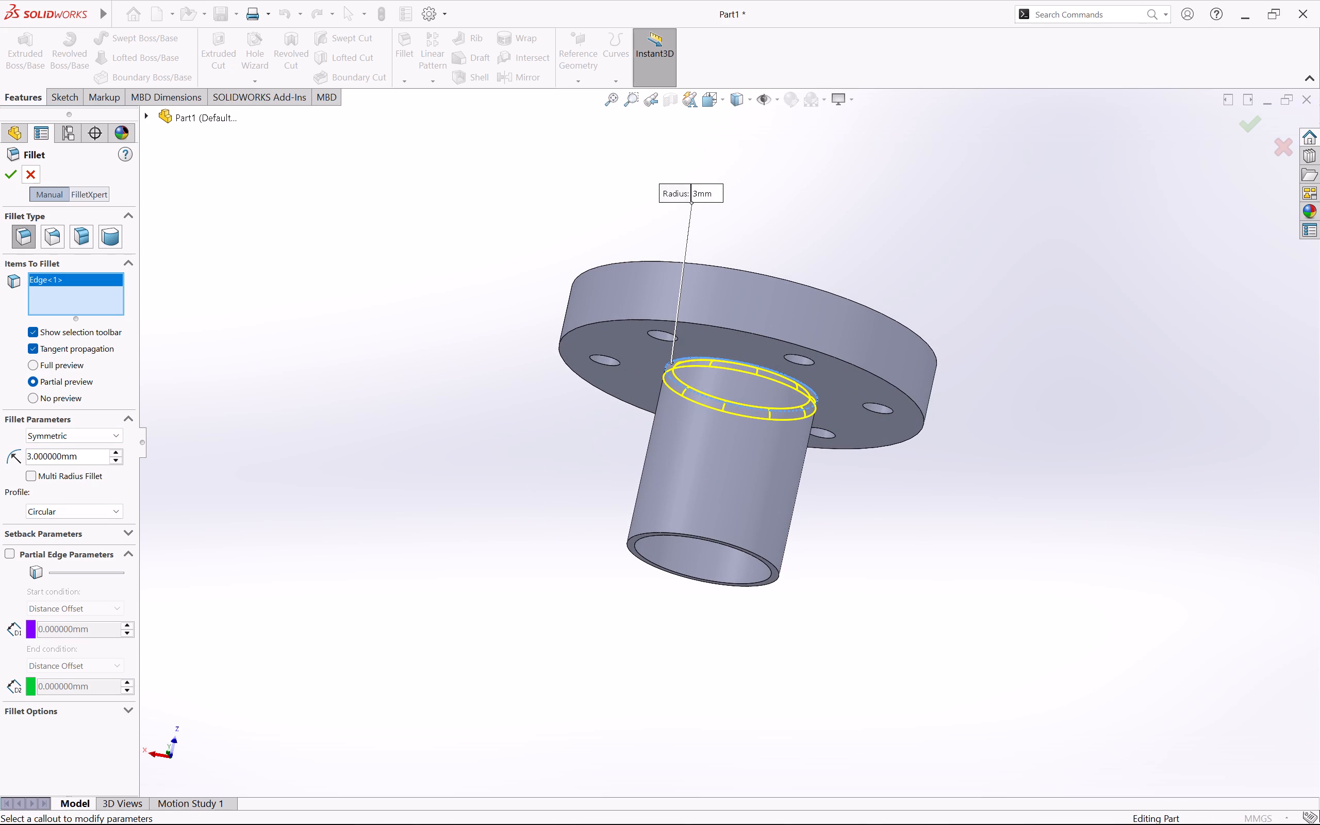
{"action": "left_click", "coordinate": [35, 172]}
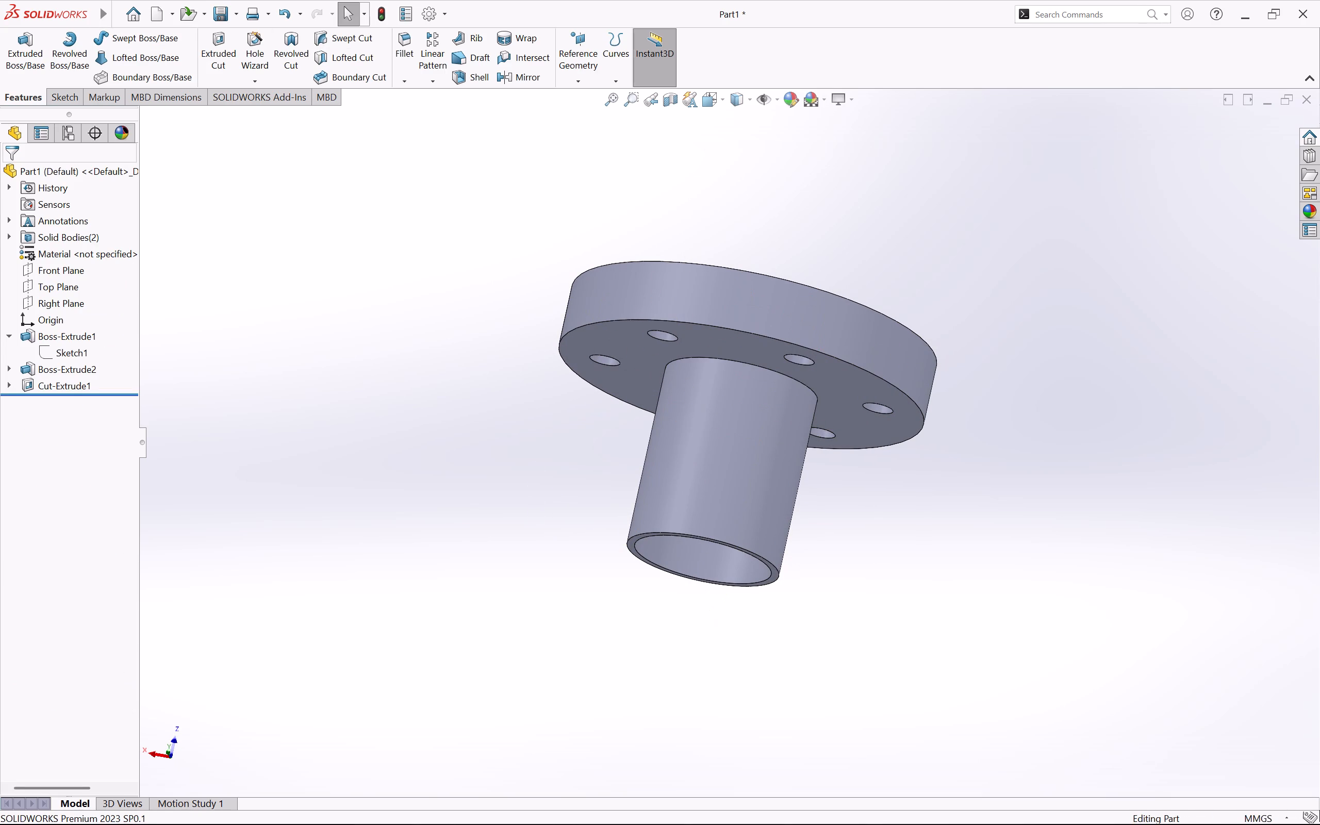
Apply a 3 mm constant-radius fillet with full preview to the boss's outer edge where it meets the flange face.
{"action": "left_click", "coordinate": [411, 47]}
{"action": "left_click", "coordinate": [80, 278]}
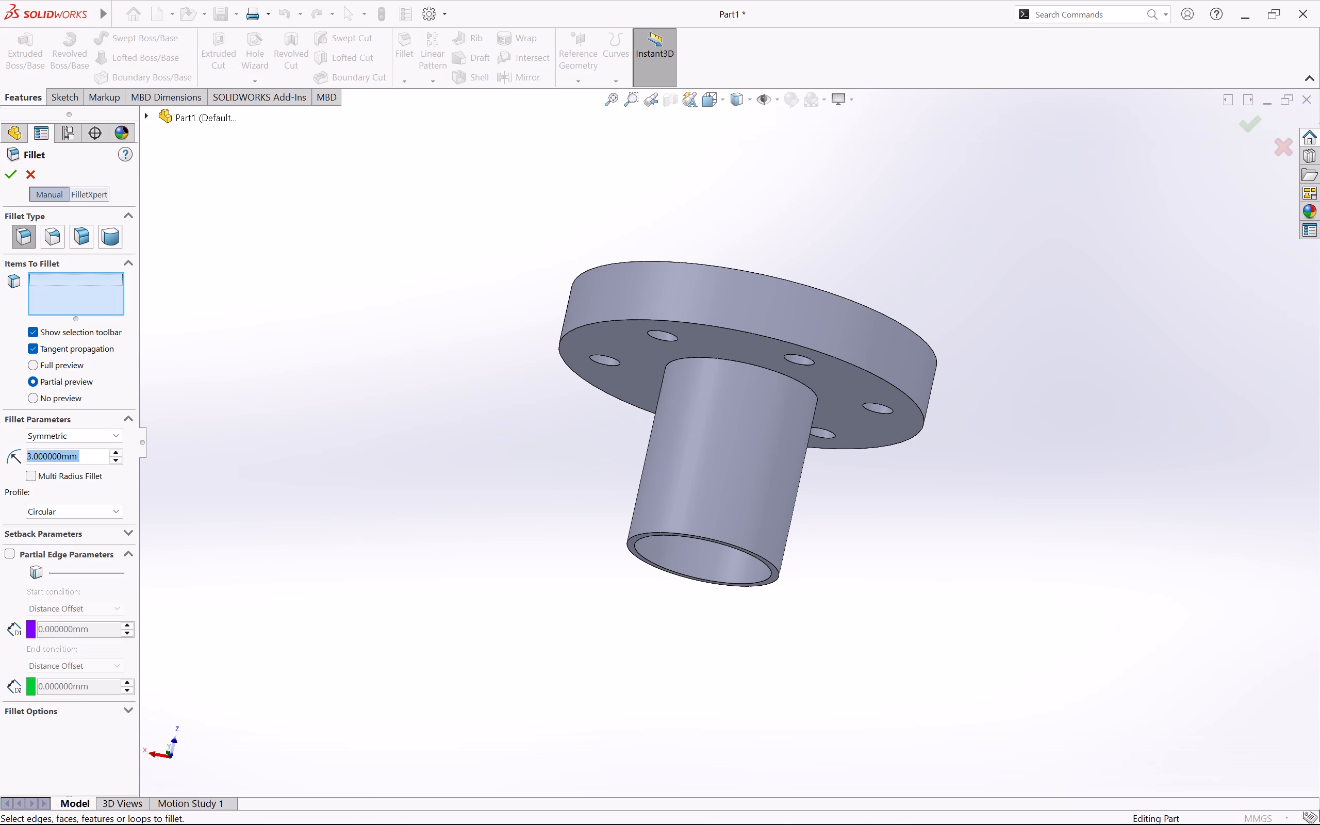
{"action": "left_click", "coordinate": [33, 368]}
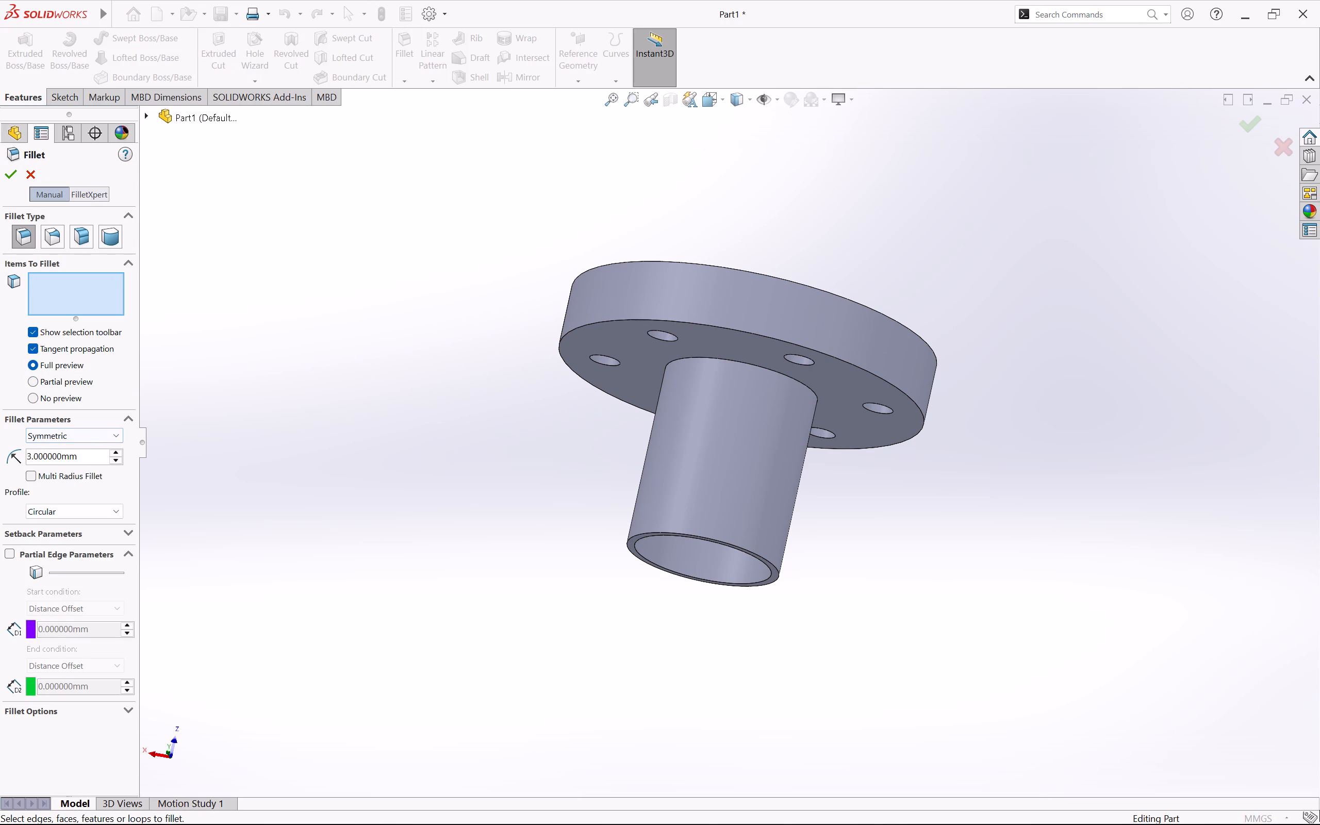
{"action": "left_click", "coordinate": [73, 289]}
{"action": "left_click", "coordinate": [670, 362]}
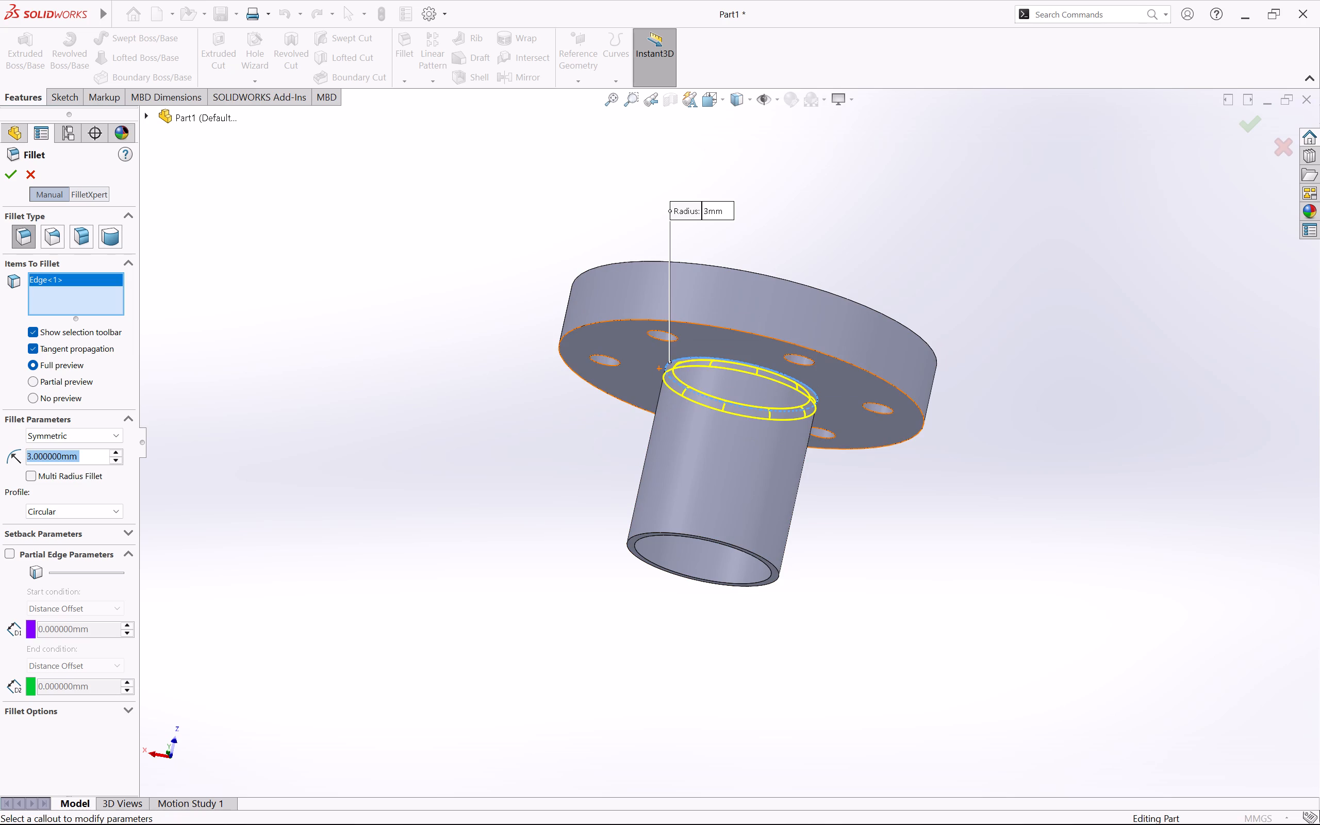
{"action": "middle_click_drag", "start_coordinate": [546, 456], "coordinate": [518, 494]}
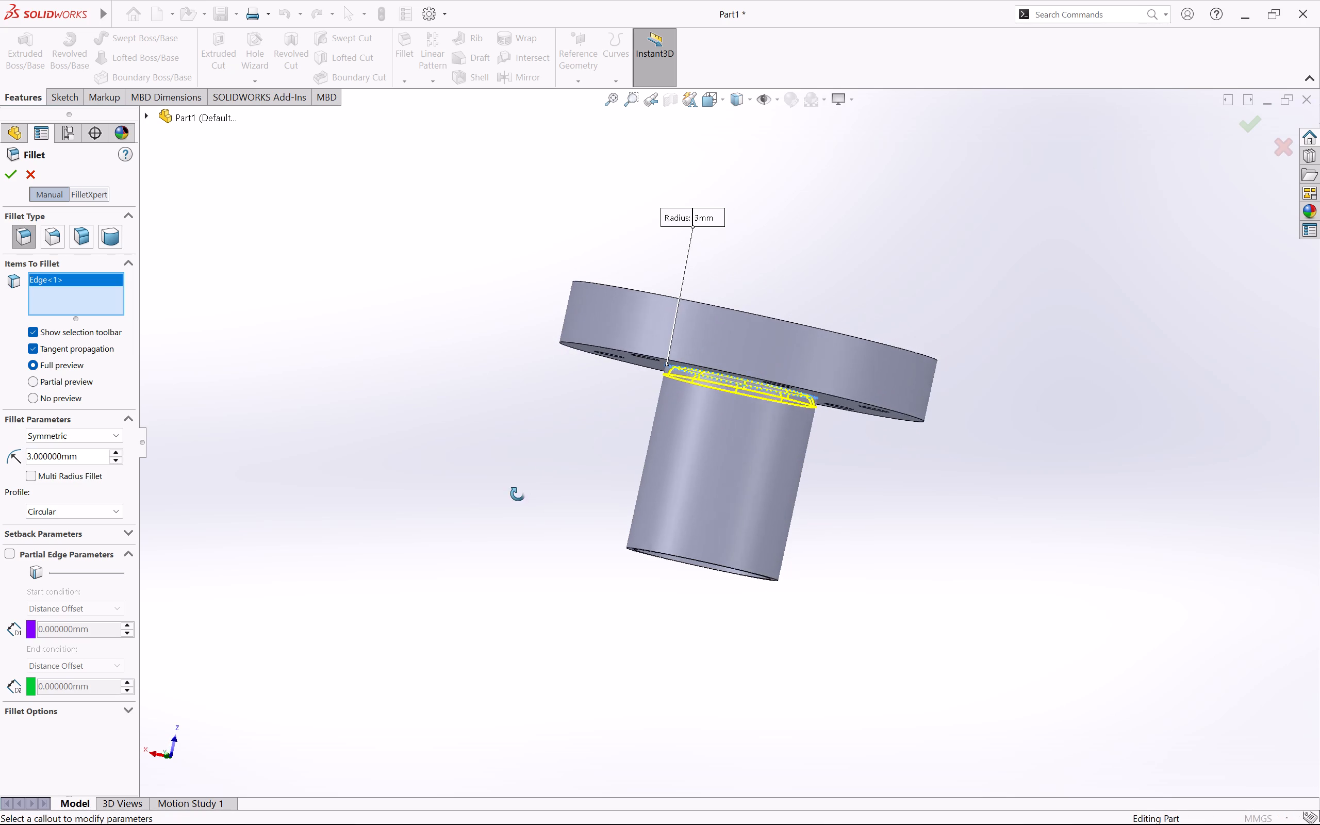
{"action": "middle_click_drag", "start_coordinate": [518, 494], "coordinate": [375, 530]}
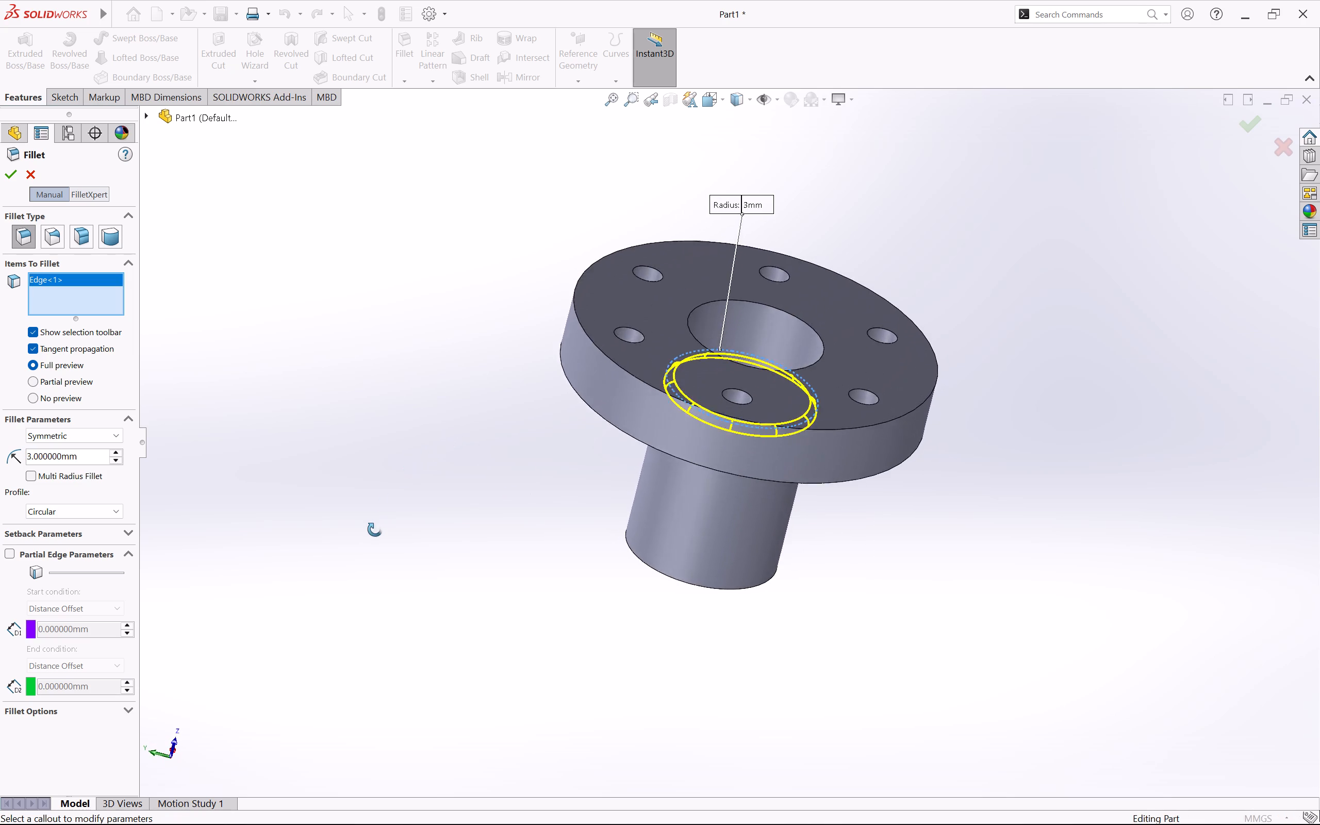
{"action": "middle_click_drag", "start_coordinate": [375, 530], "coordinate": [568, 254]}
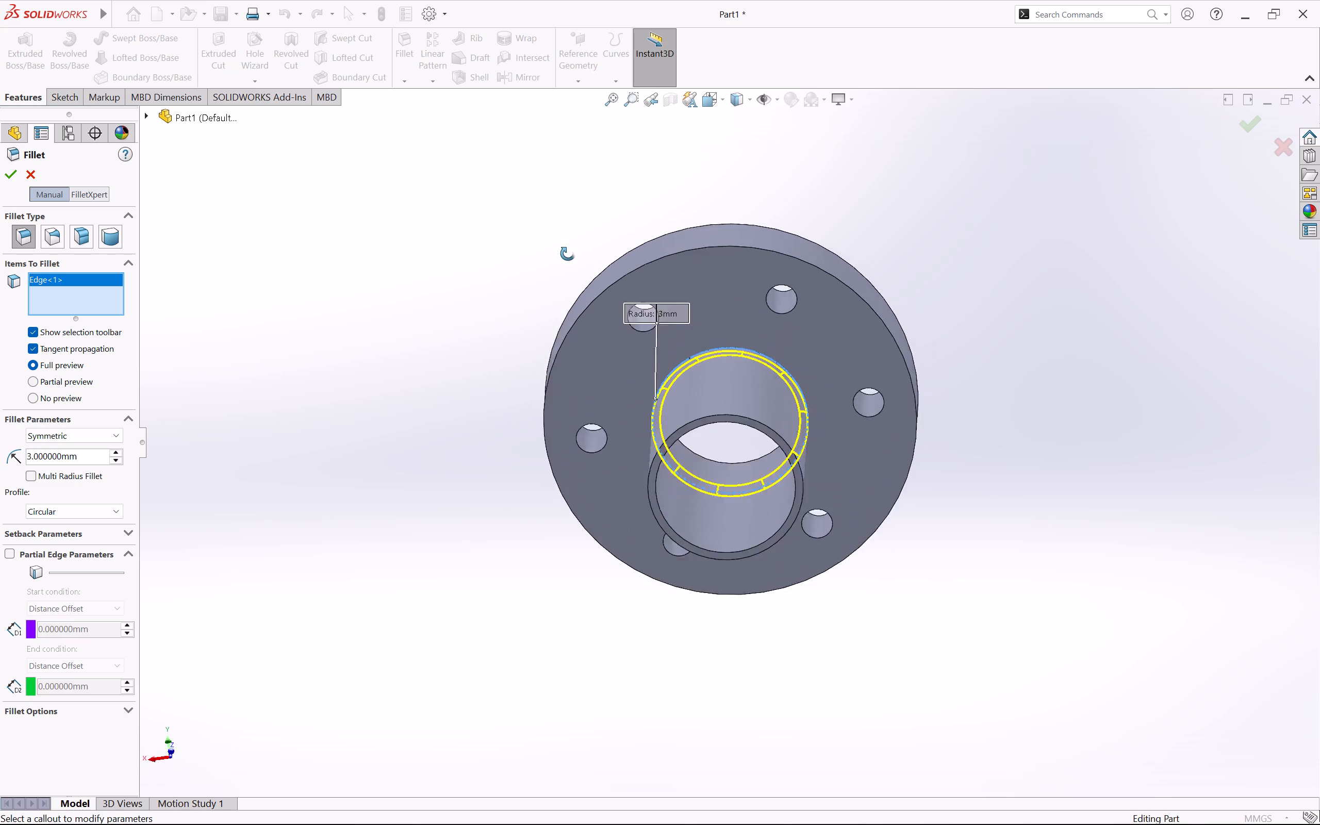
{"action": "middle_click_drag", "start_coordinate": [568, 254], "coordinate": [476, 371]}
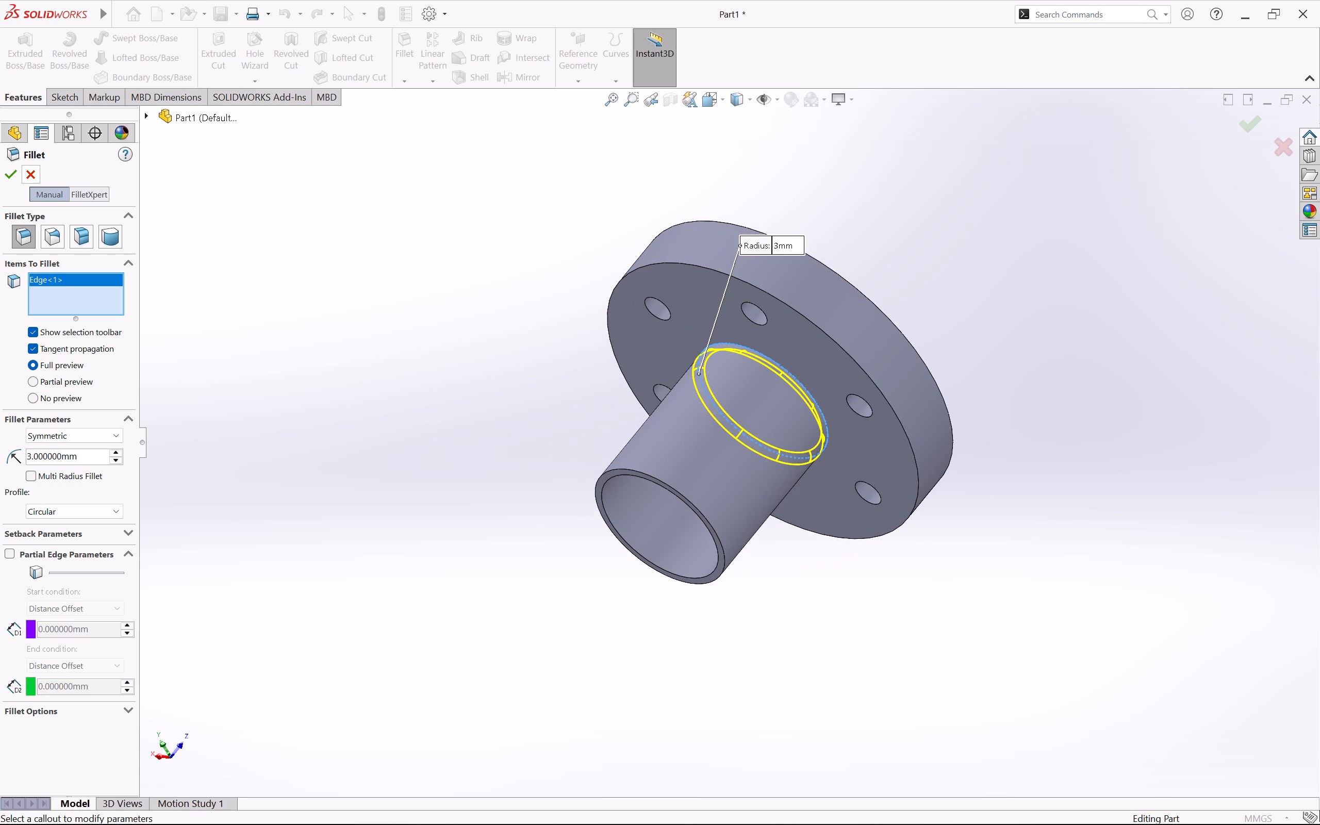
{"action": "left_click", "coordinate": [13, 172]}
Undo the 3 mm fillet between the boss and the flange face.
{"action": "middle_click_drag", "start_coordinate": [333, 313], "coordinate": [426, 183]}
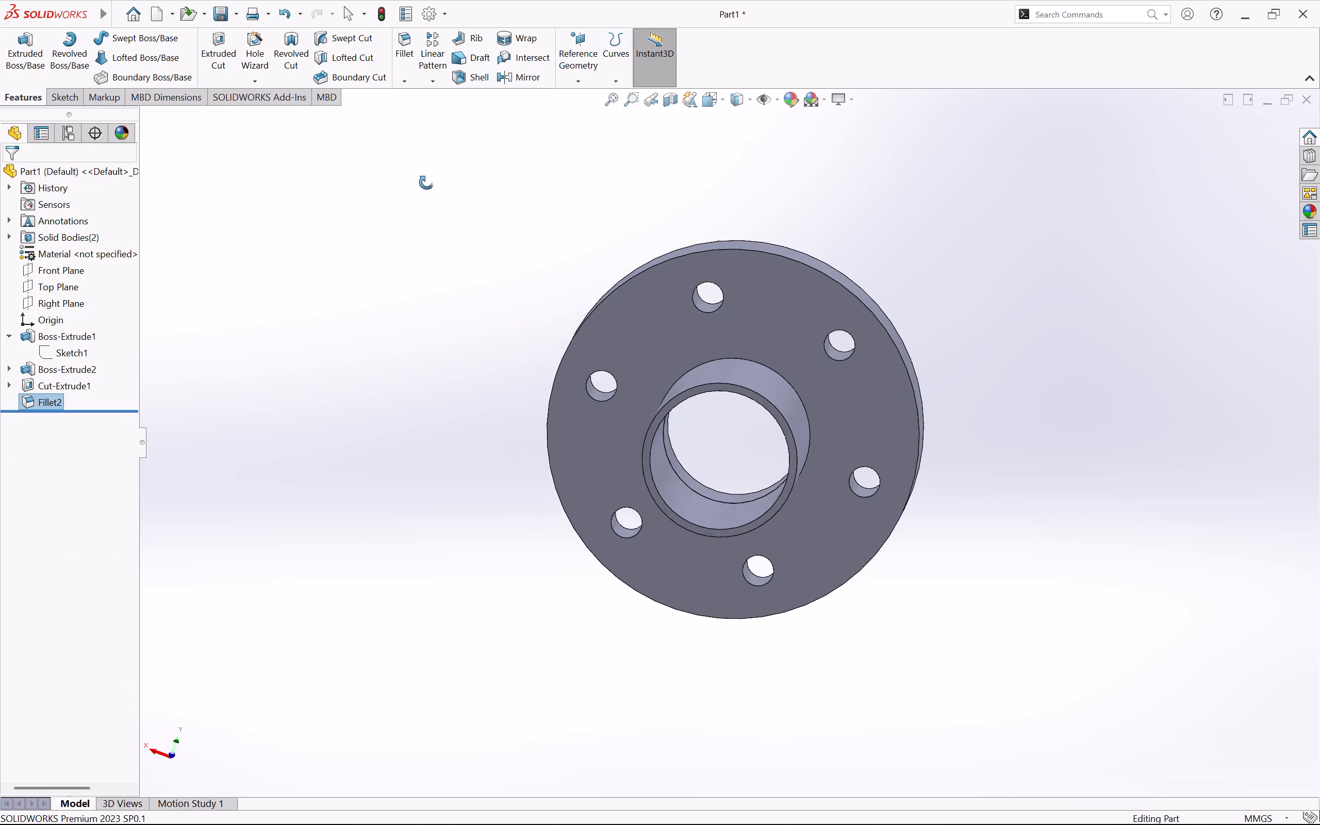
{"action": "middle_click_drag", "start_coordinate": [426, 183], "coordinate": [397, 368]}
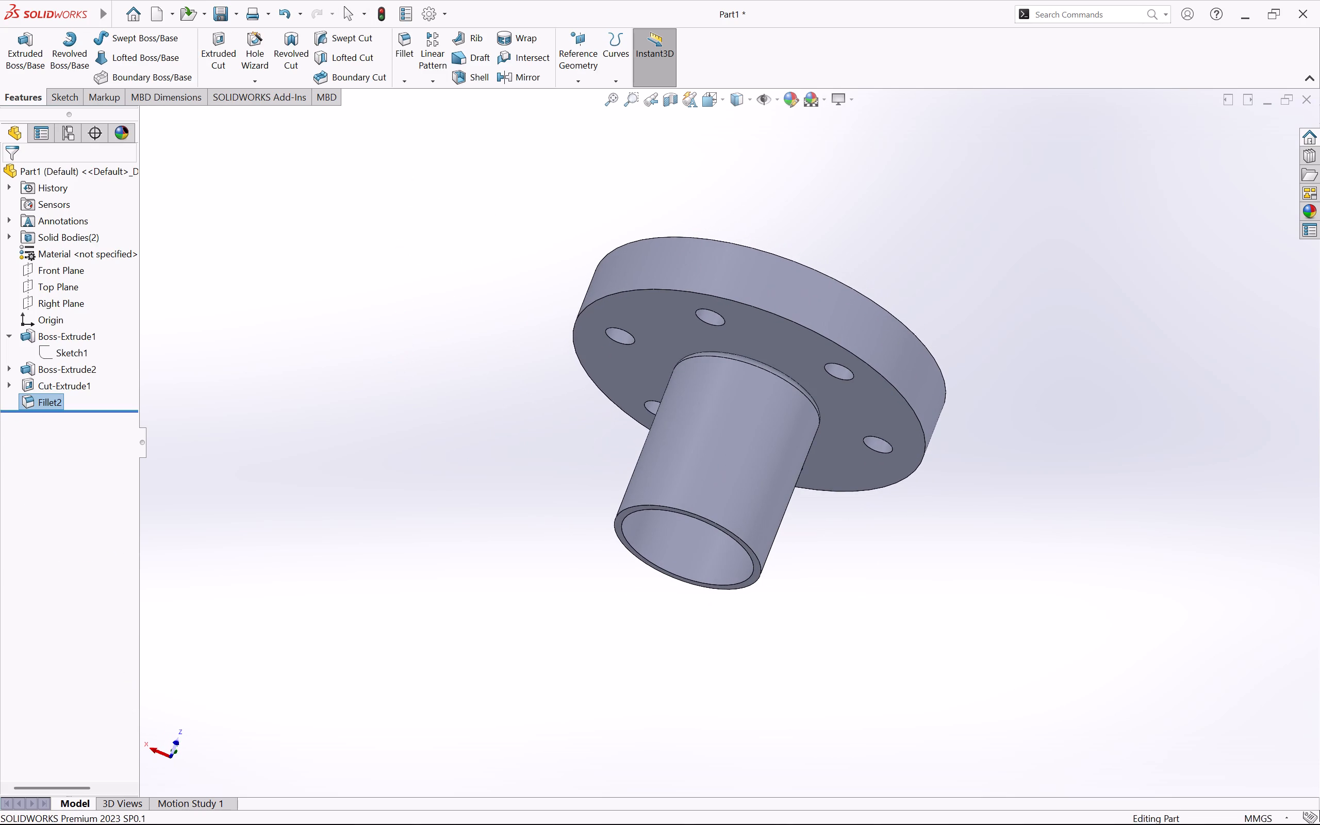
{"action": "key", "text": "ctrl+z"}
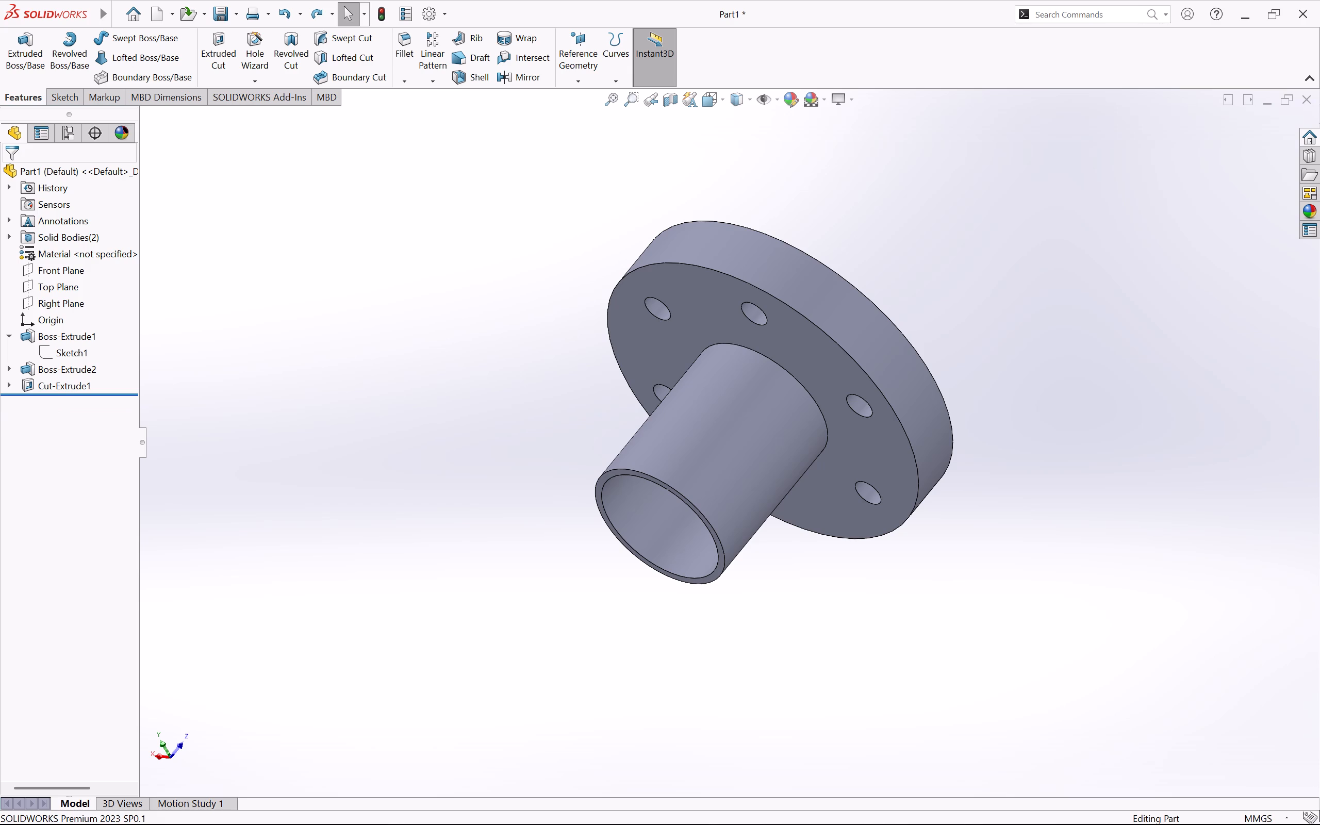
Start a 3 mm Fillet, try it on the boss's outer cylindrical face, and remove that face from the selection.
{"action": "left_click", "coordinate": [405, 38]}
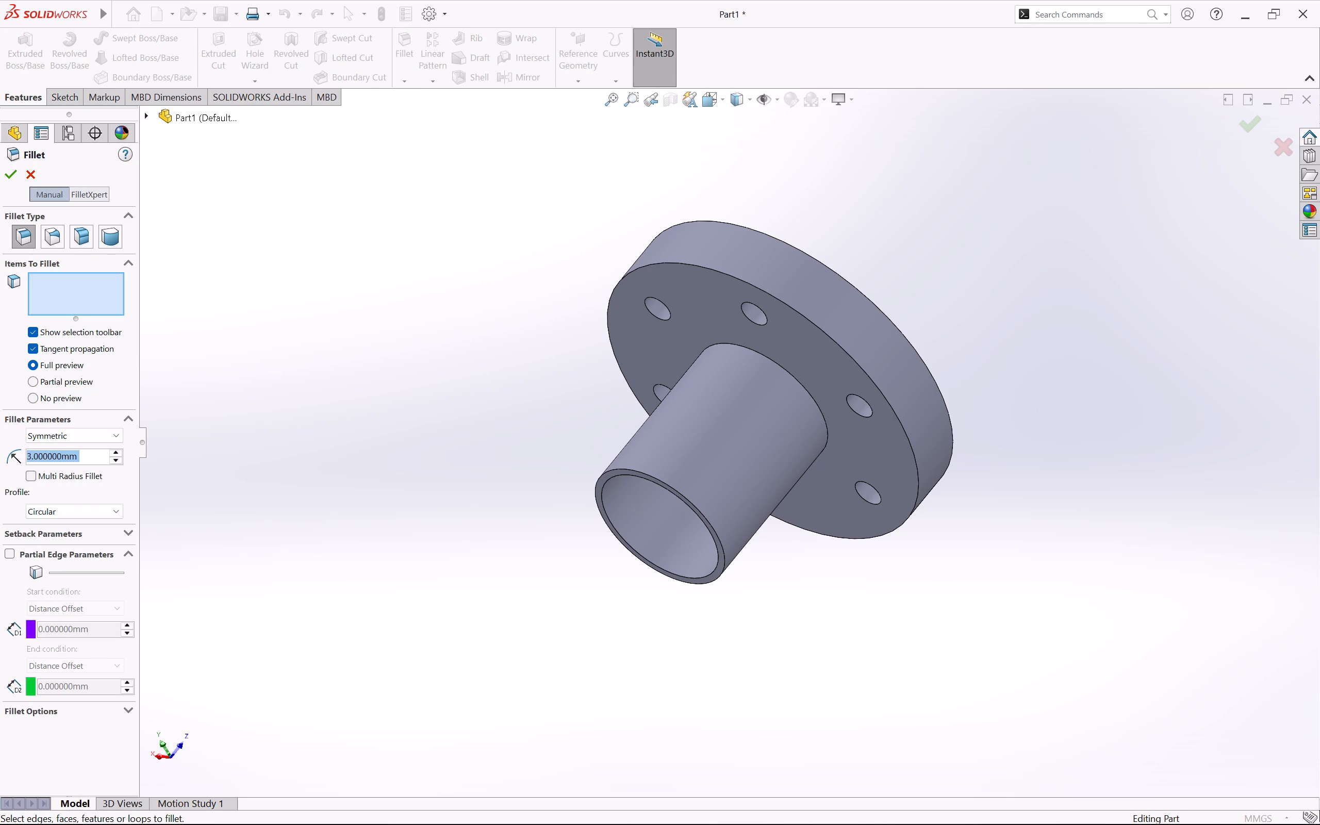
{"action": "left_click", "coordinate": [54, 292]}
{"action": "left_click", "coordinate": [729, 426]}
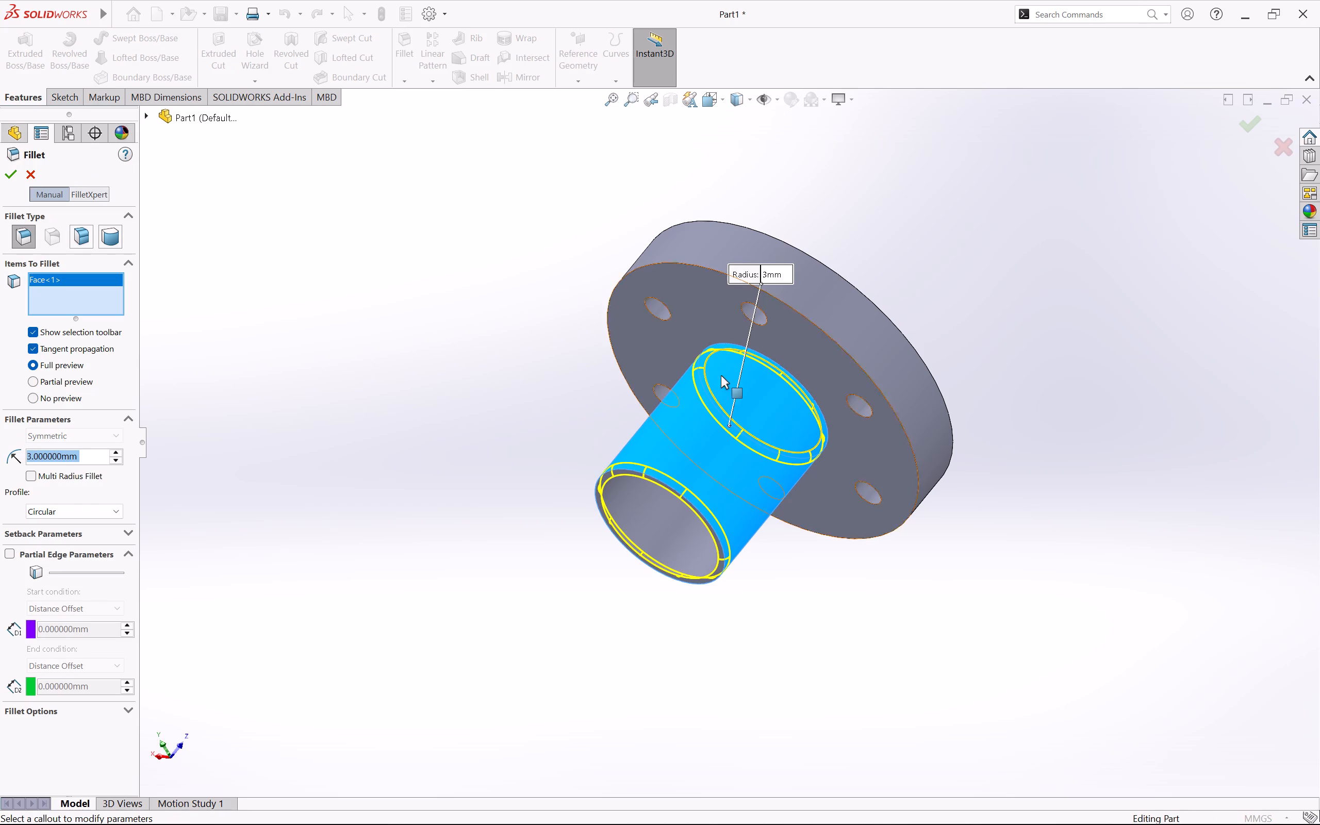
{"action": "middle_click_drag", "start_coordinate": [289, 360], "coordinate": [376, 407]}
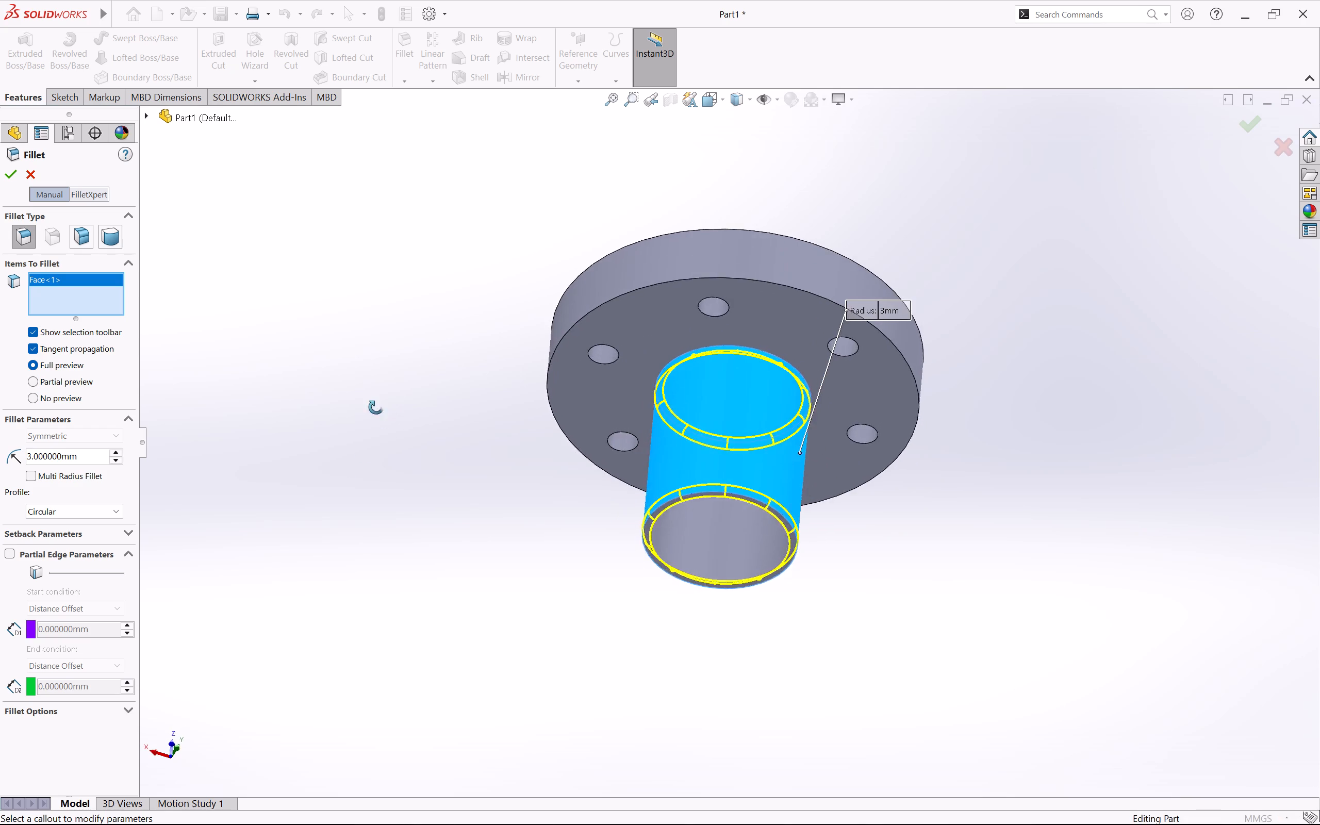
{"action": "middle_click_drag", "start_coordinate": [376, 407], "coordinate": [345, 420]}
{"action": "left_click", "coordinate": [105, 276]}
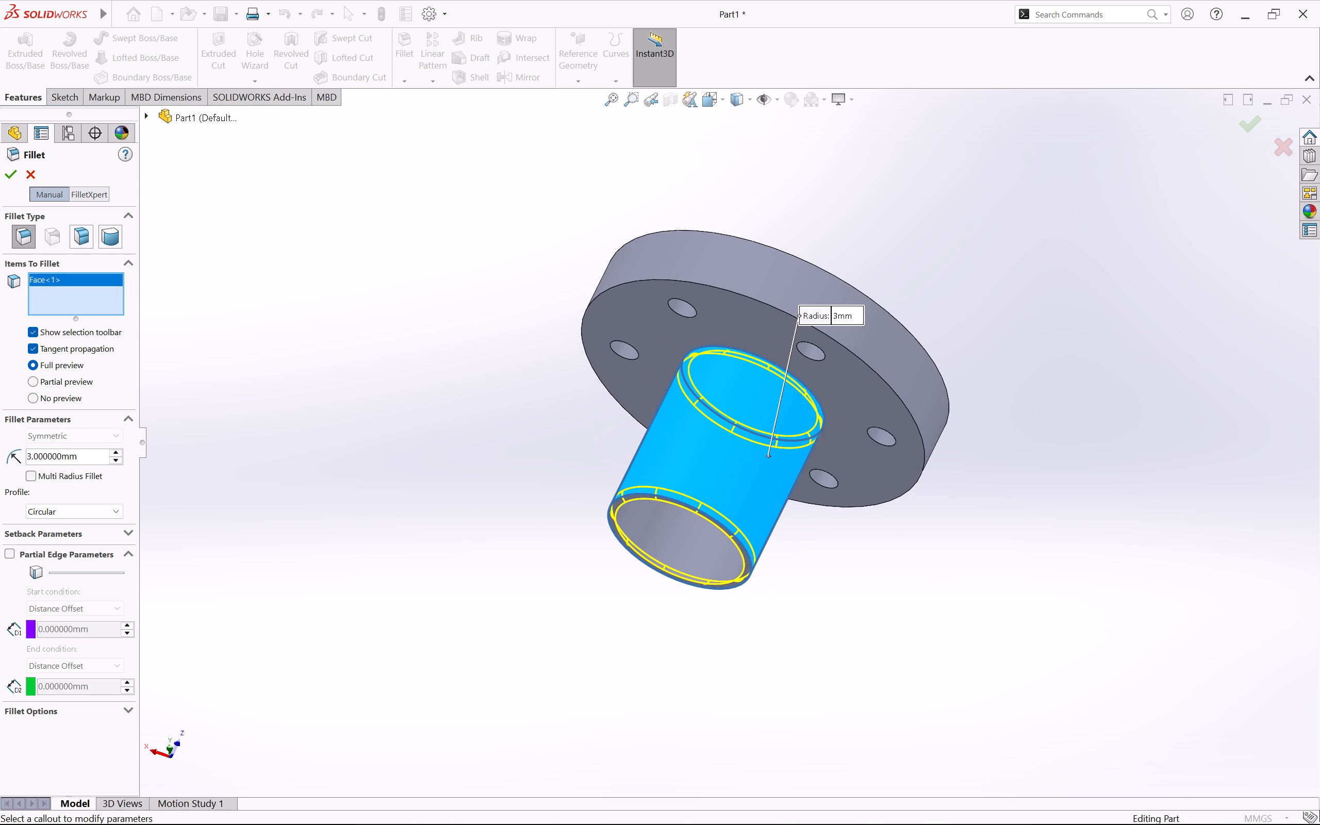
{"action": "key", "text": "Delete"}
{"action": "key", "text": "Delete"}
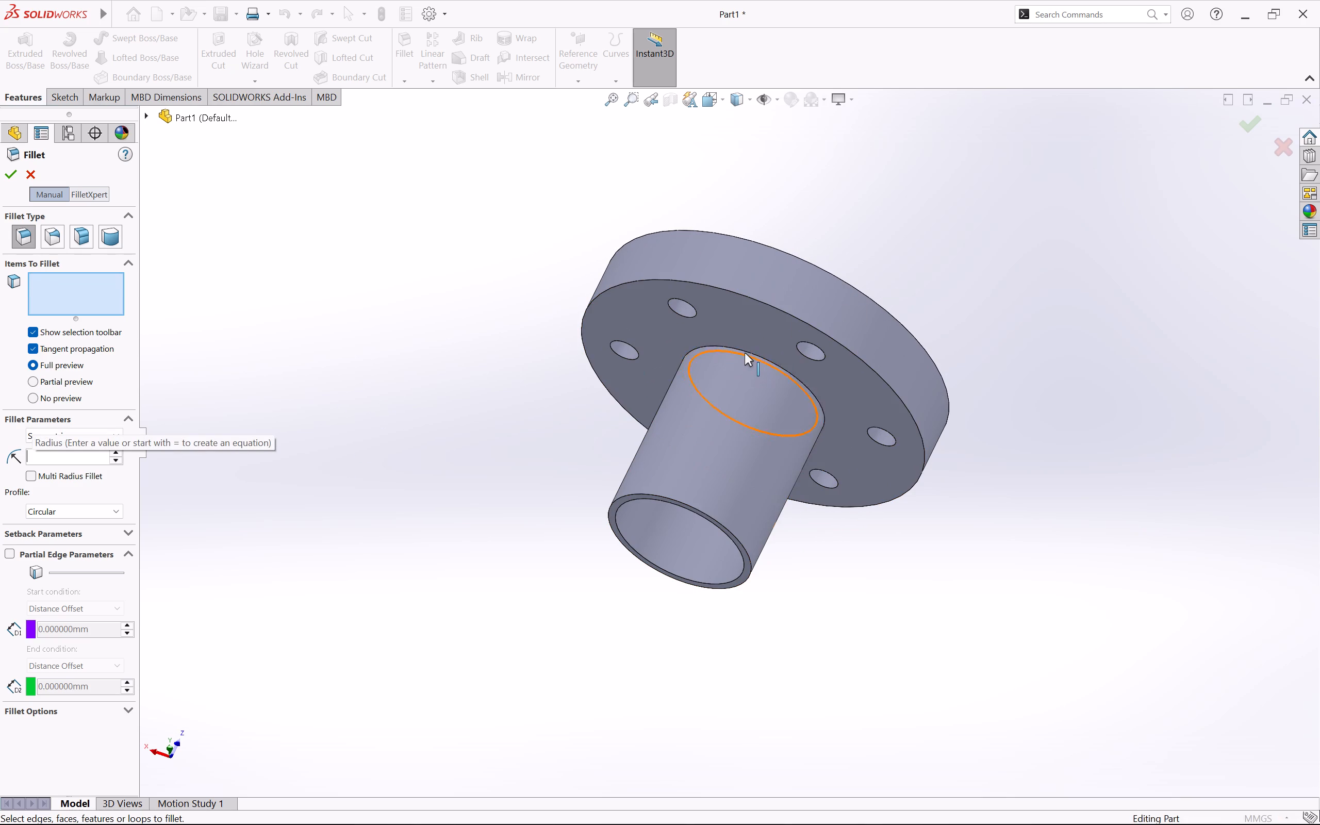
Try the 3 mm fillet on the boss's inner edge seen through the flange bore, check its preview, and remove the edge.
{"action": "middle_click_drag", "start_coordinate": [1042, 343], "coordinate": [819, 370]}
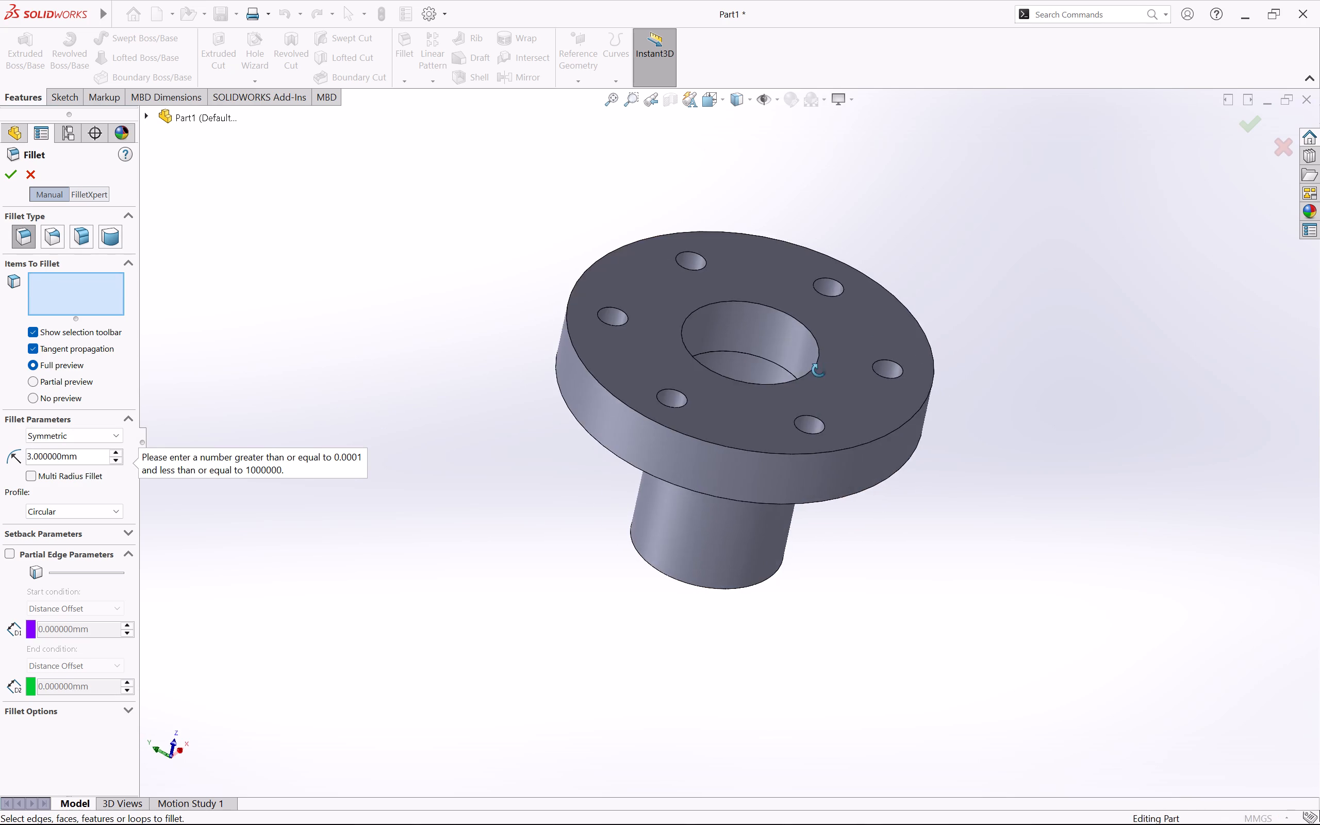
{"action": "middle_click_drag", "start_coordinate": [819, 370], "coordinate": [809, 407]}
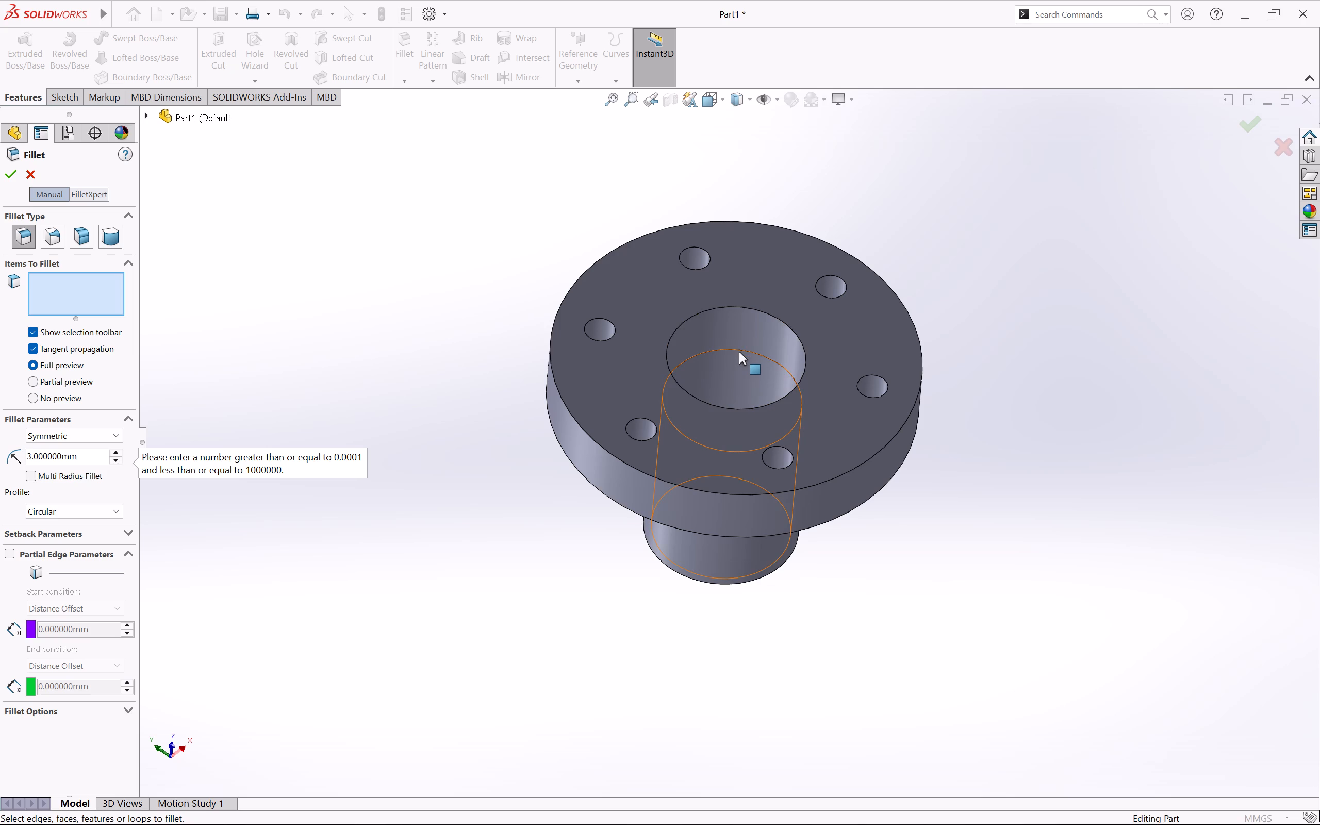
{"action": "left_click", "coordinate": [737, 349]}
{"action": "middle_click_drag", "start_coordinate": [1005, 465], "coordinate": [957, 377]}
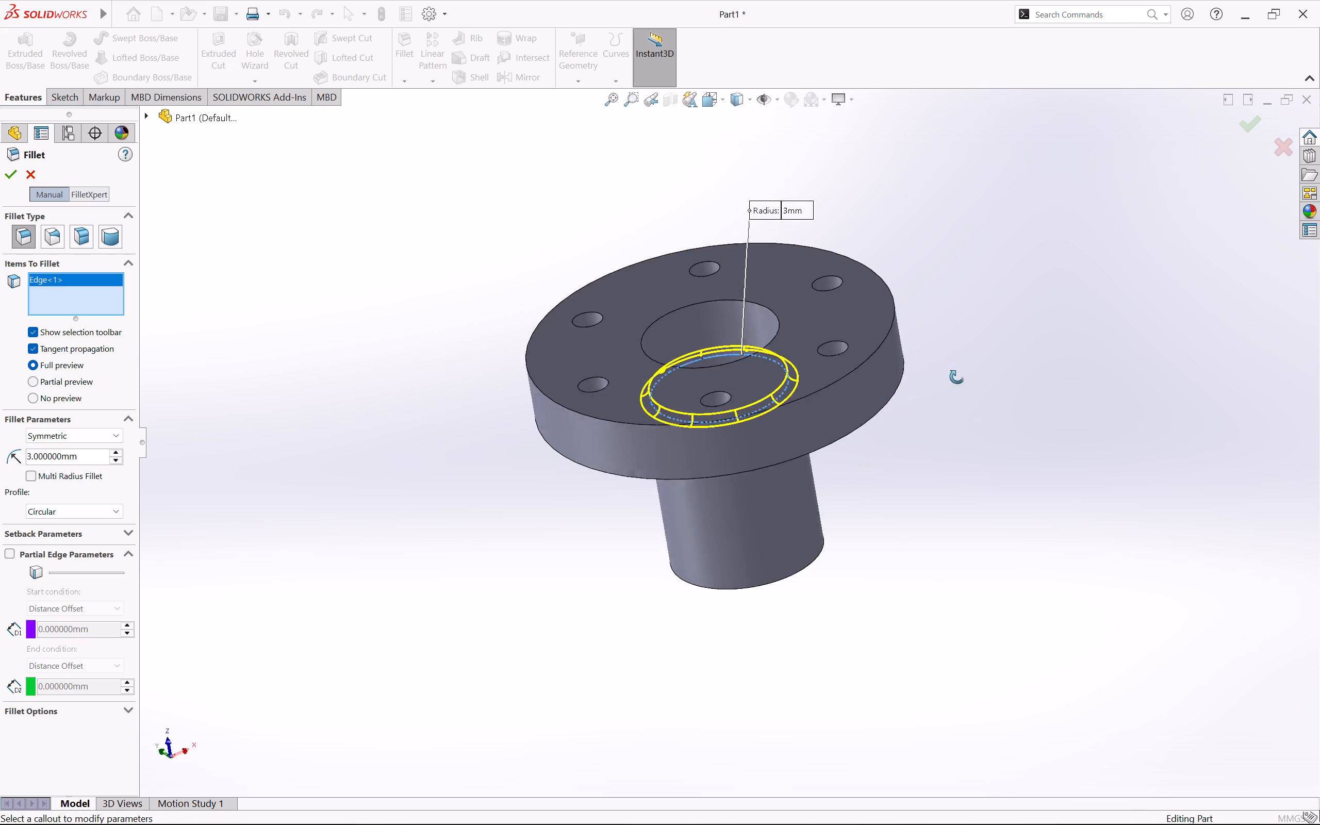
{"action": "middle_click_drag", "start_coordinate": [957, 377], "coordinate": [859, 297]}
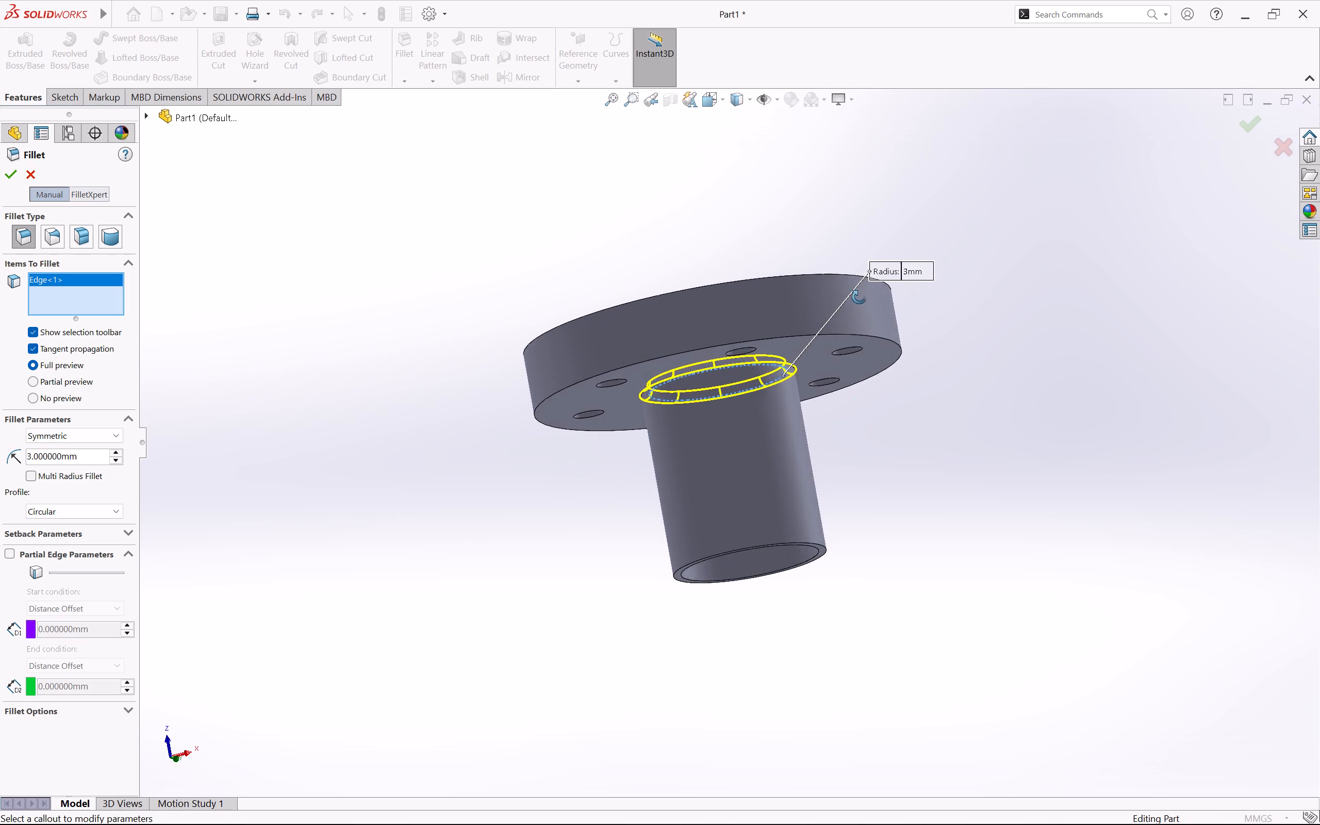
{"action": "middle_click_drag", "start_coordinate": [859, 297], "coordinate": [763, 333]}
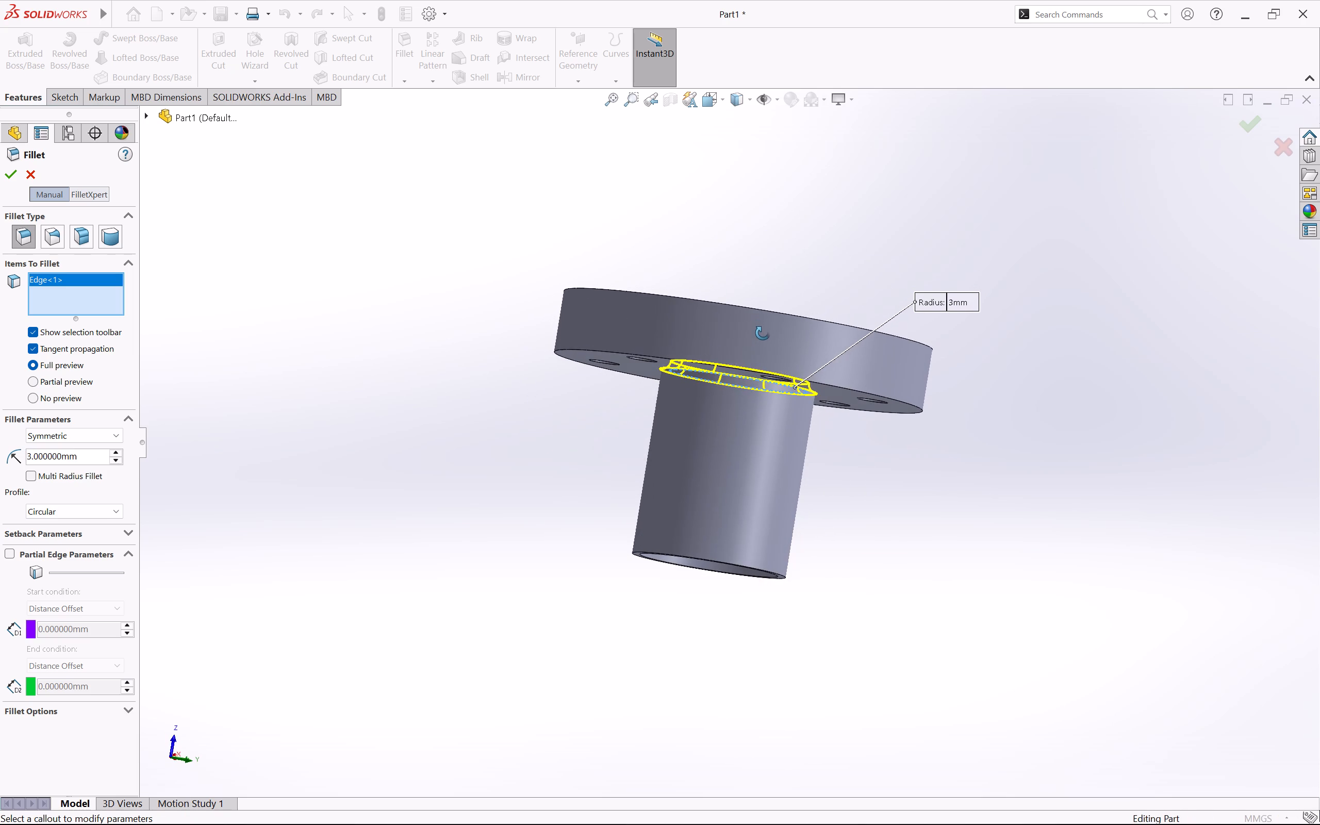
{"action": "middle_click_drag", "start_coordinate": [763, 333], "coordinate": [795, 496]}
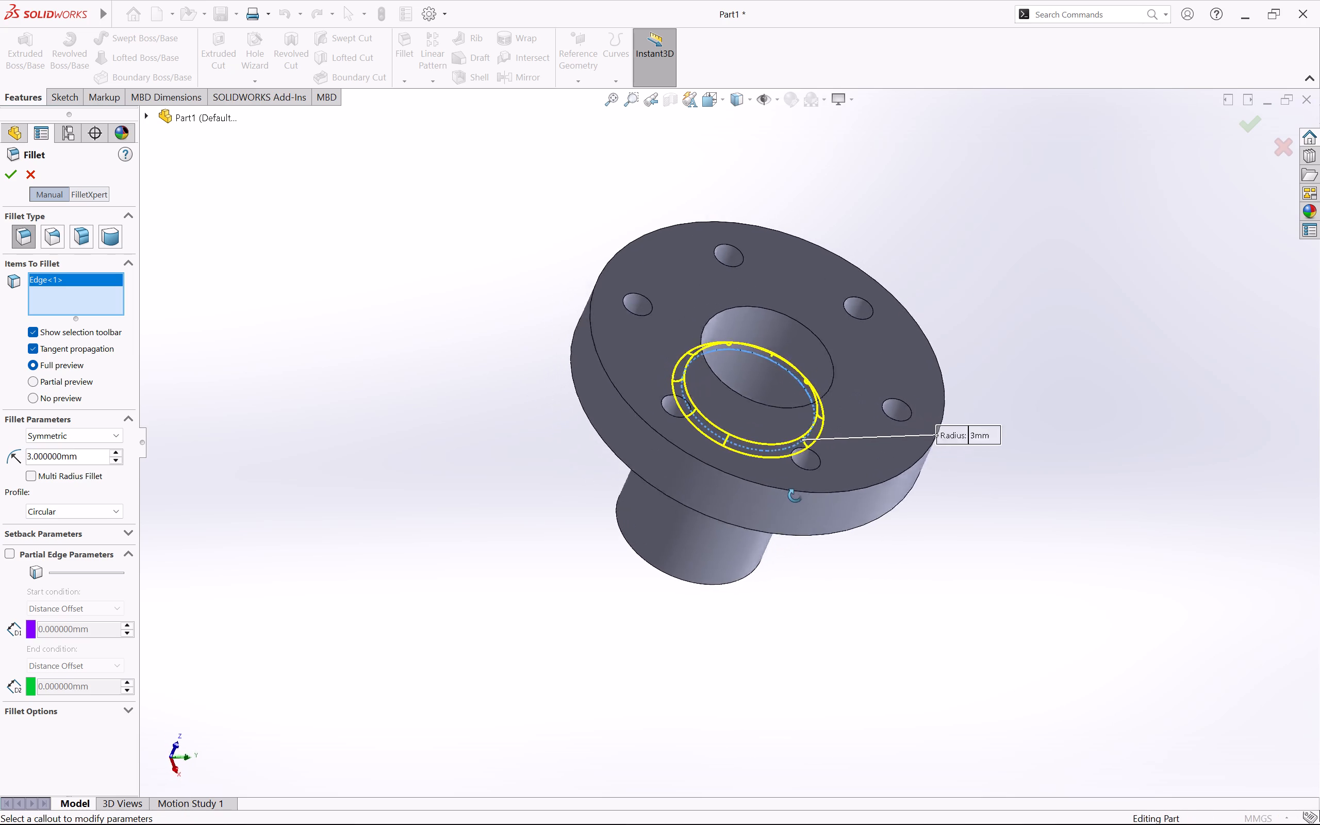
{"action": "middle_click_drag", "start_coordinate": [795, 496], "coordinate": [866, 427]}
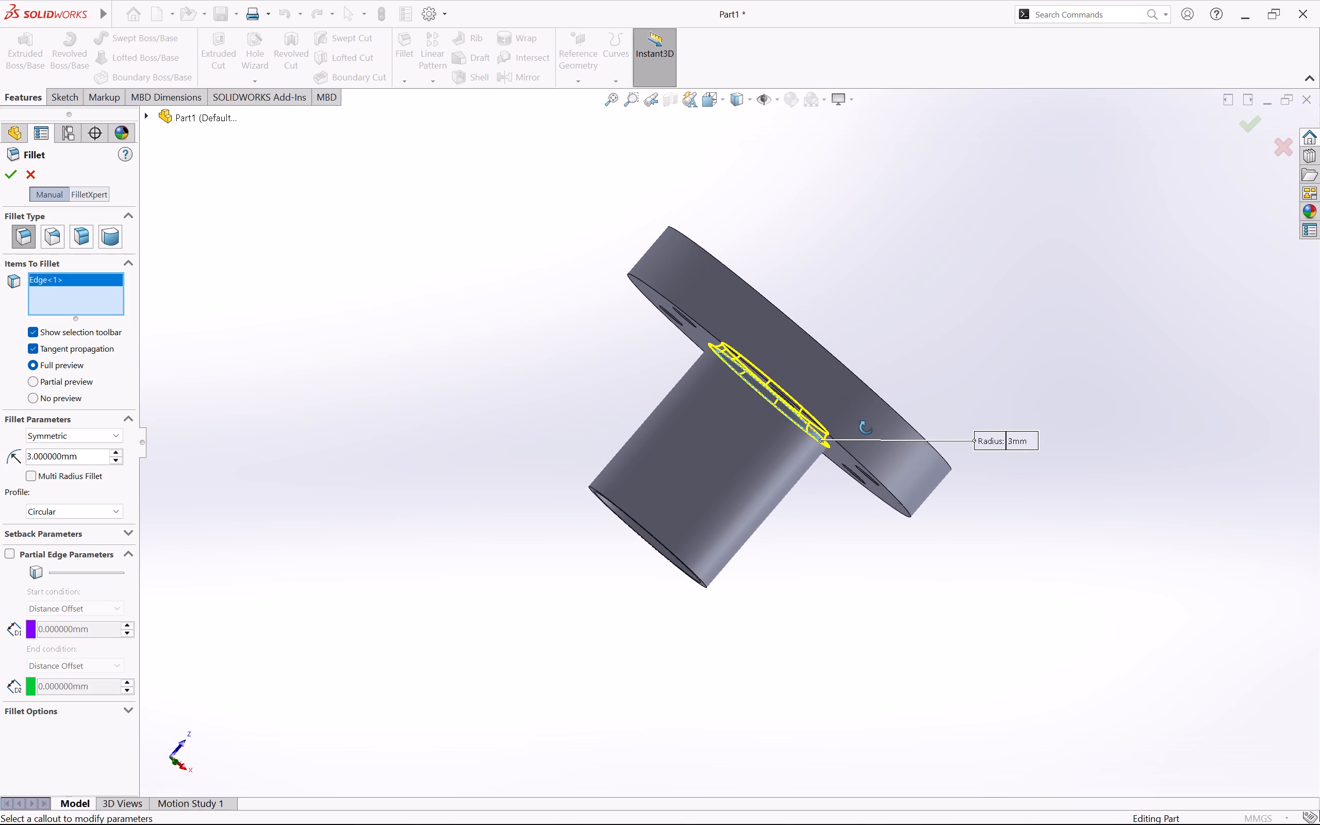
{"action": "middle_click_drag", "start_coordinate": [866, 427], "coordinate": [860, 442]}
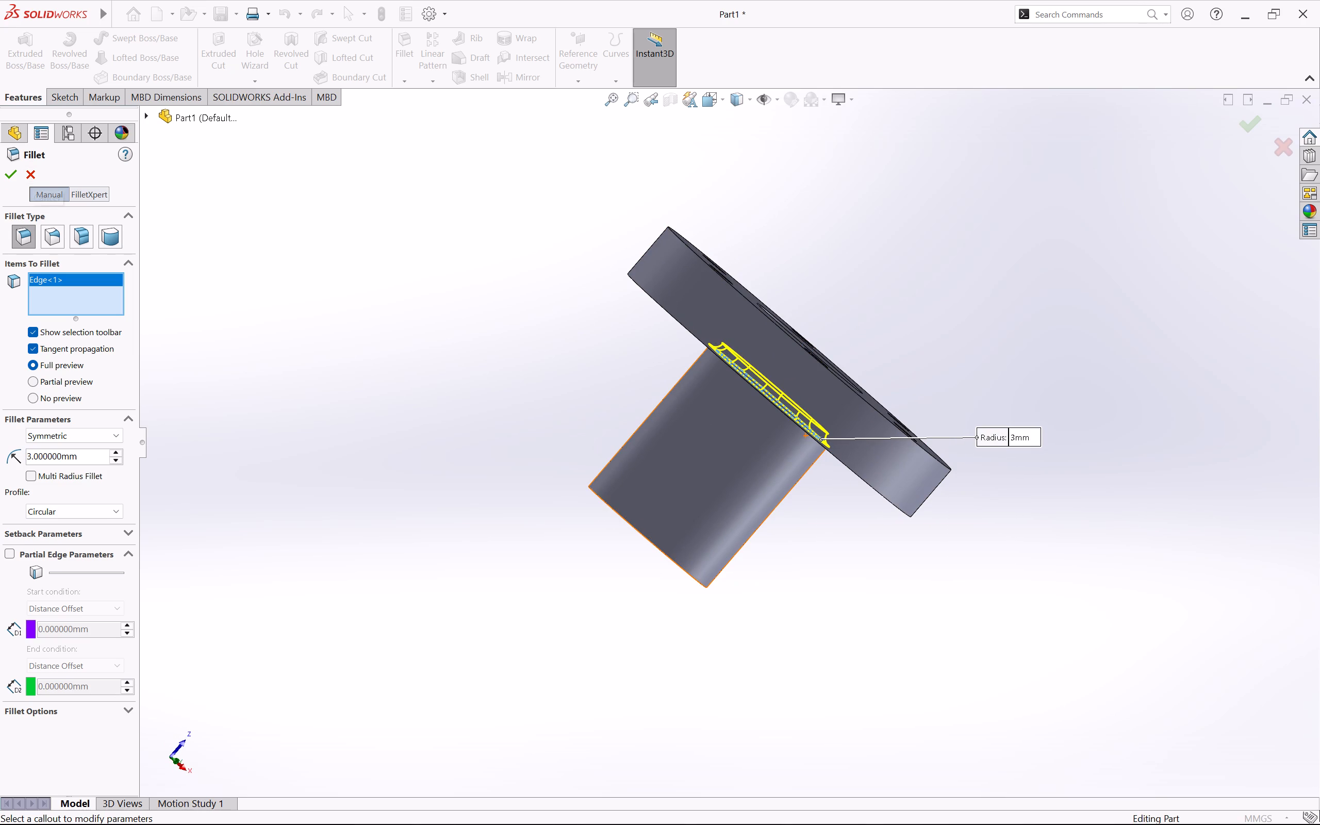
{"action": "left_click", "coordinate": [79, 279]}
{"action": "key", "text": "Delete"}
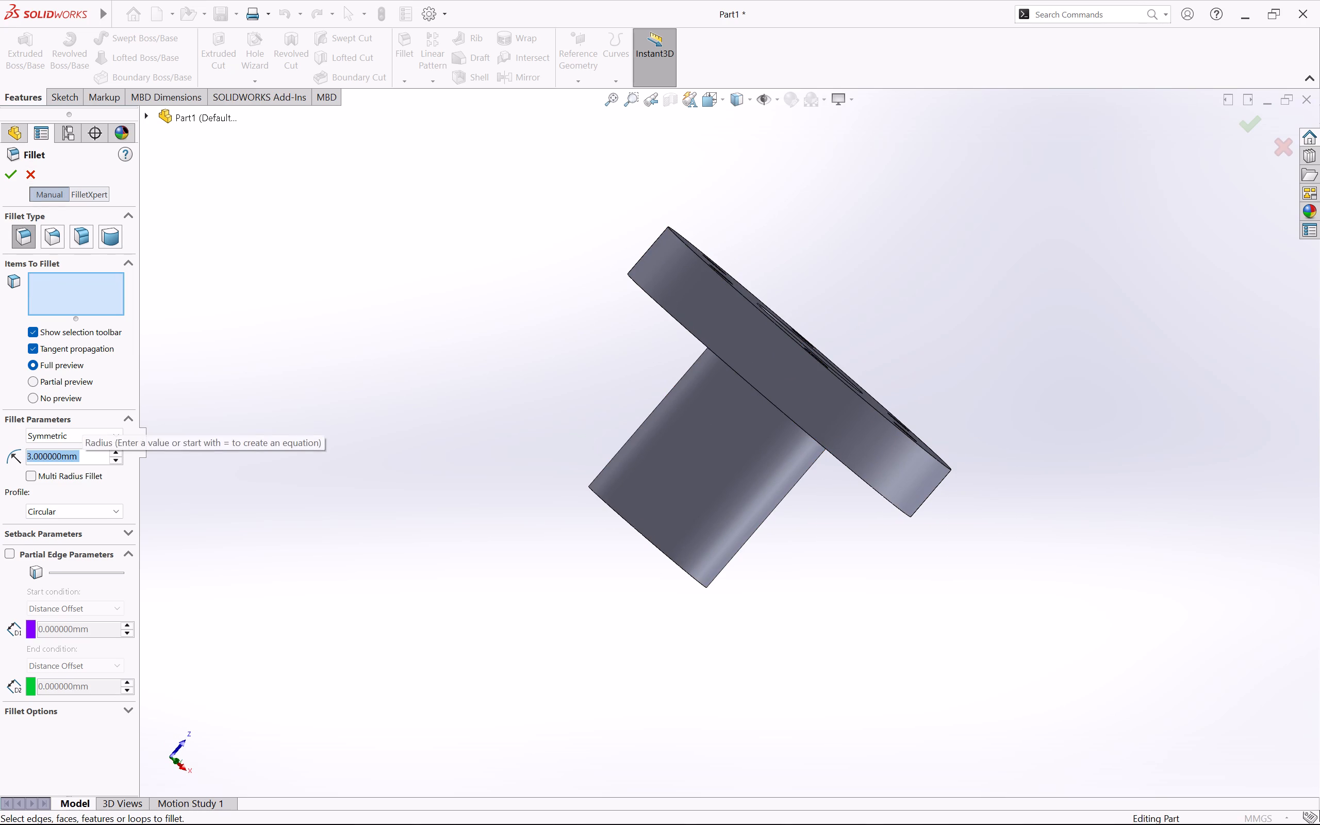
Switch the model's display style to a wireframe with hidden lines visible.
{"action": "middle_click_drag", "start_coordinate": [572, 409], "coordinate": [642, 343]}
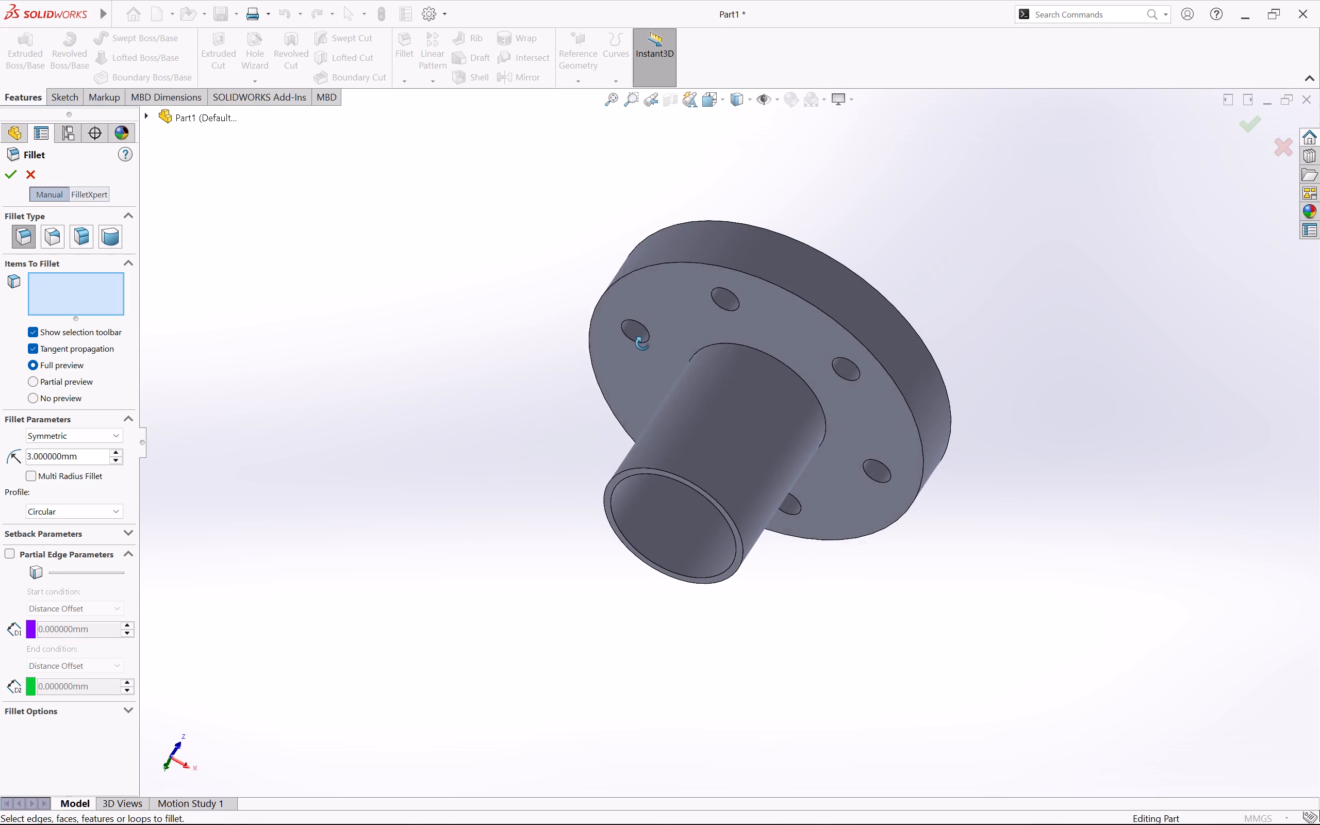
{"action": "middle_click_drag", "start_coordinate": [642, 343], "coordinate": [651, 343]}
{"action": "left_click", "coordinate": [722, 98]}
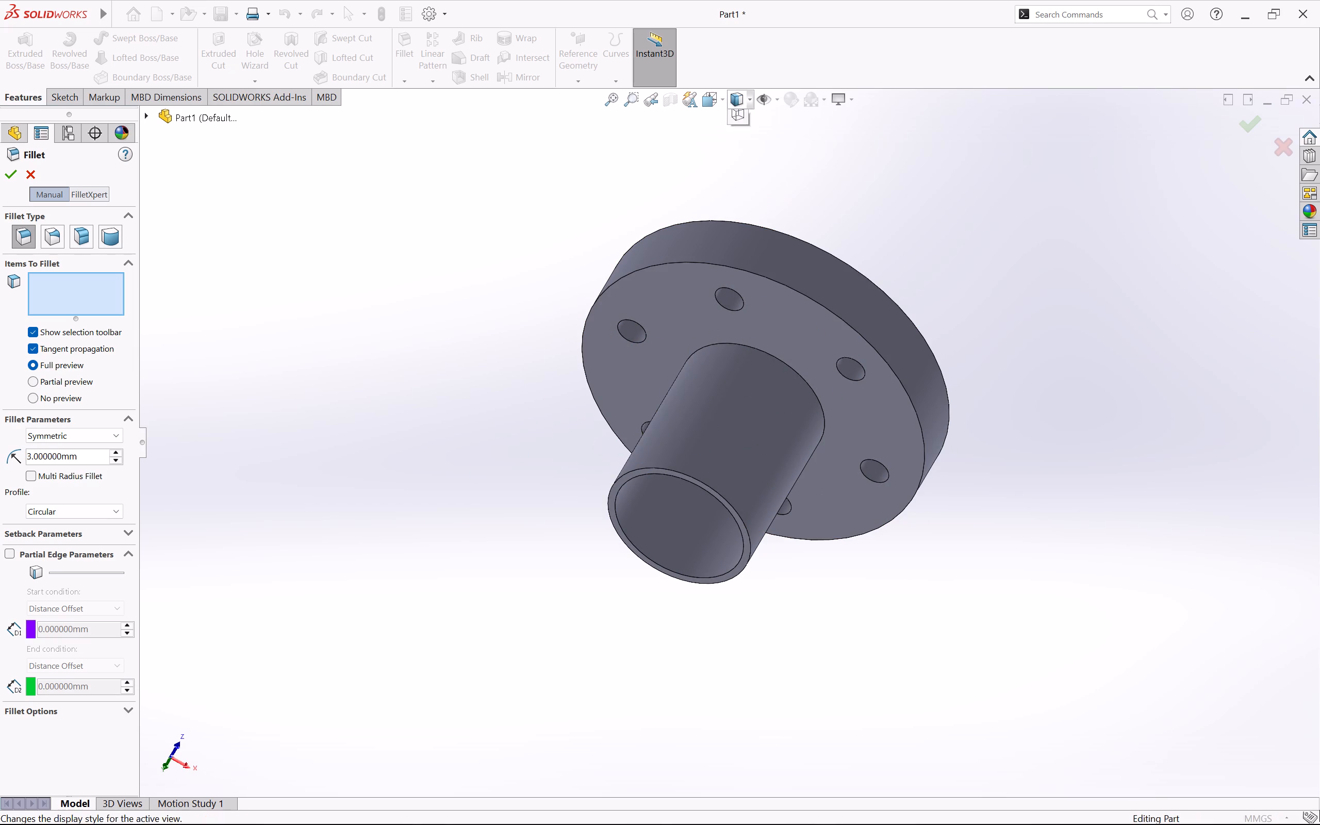
{"action": "left_click", "coordinate": [737, 179]}
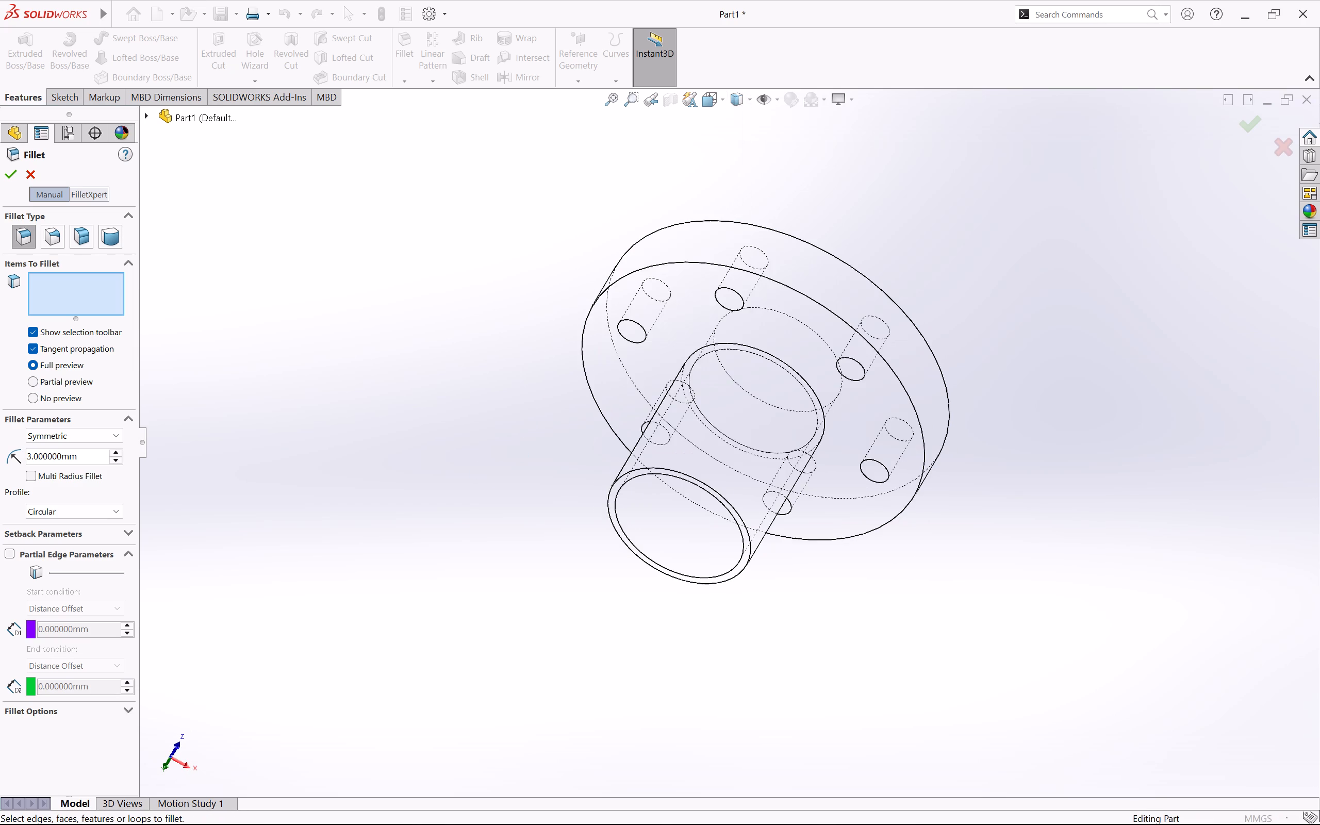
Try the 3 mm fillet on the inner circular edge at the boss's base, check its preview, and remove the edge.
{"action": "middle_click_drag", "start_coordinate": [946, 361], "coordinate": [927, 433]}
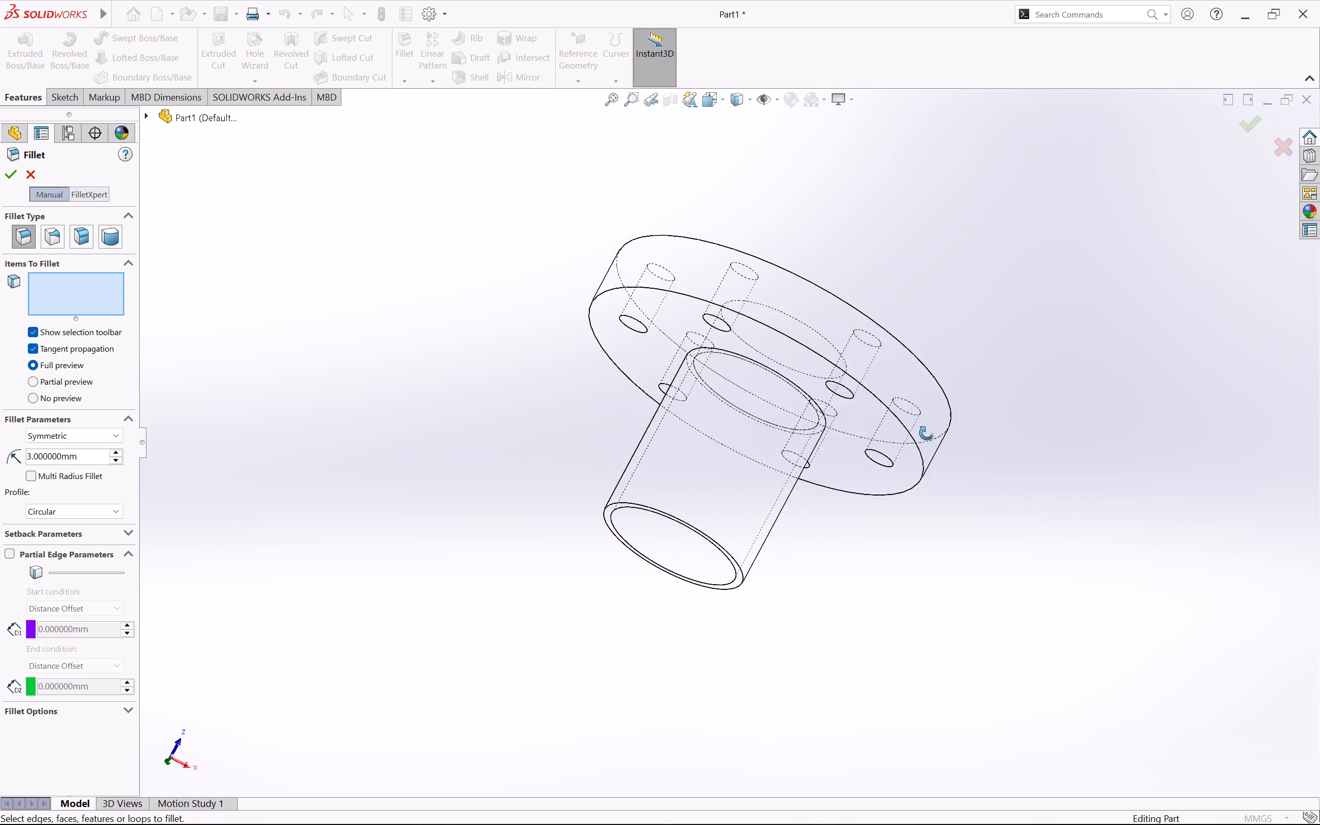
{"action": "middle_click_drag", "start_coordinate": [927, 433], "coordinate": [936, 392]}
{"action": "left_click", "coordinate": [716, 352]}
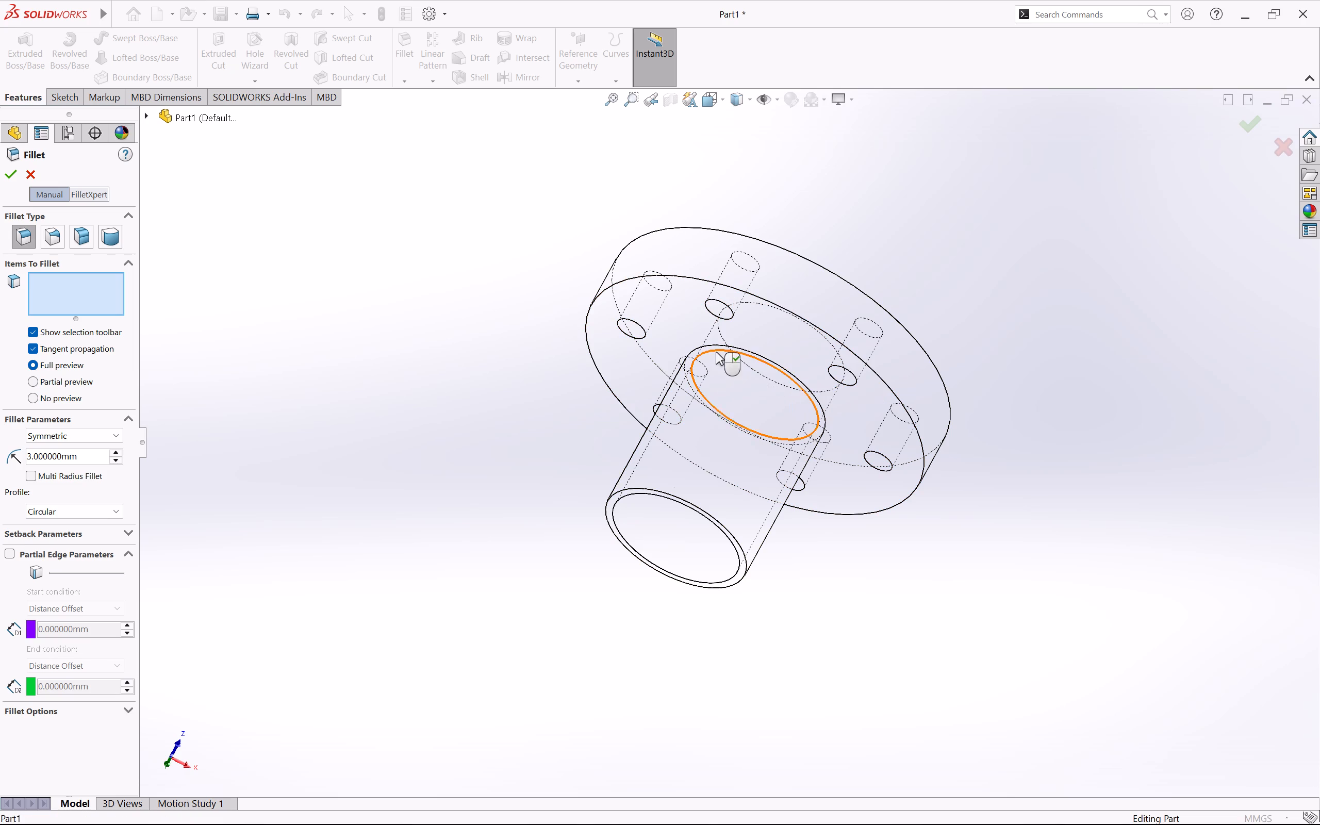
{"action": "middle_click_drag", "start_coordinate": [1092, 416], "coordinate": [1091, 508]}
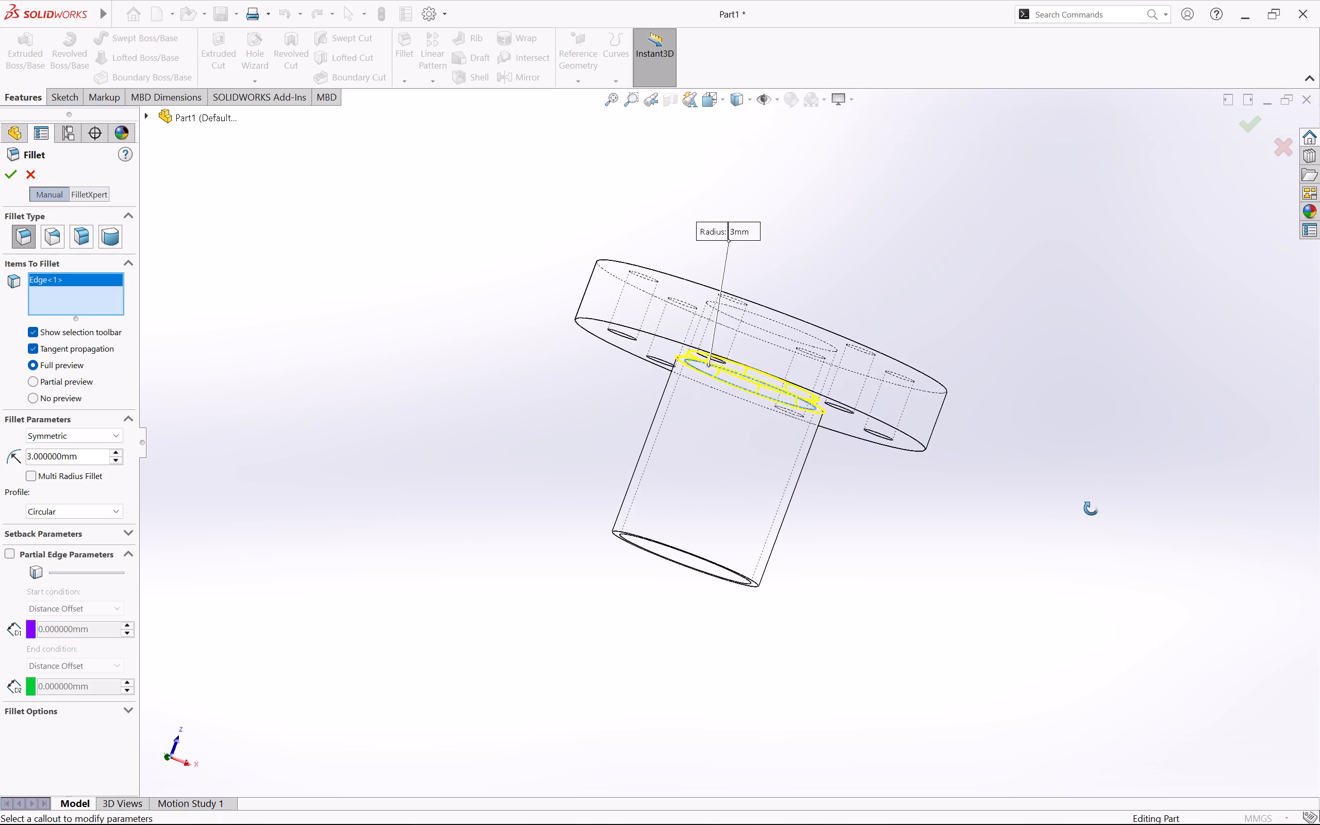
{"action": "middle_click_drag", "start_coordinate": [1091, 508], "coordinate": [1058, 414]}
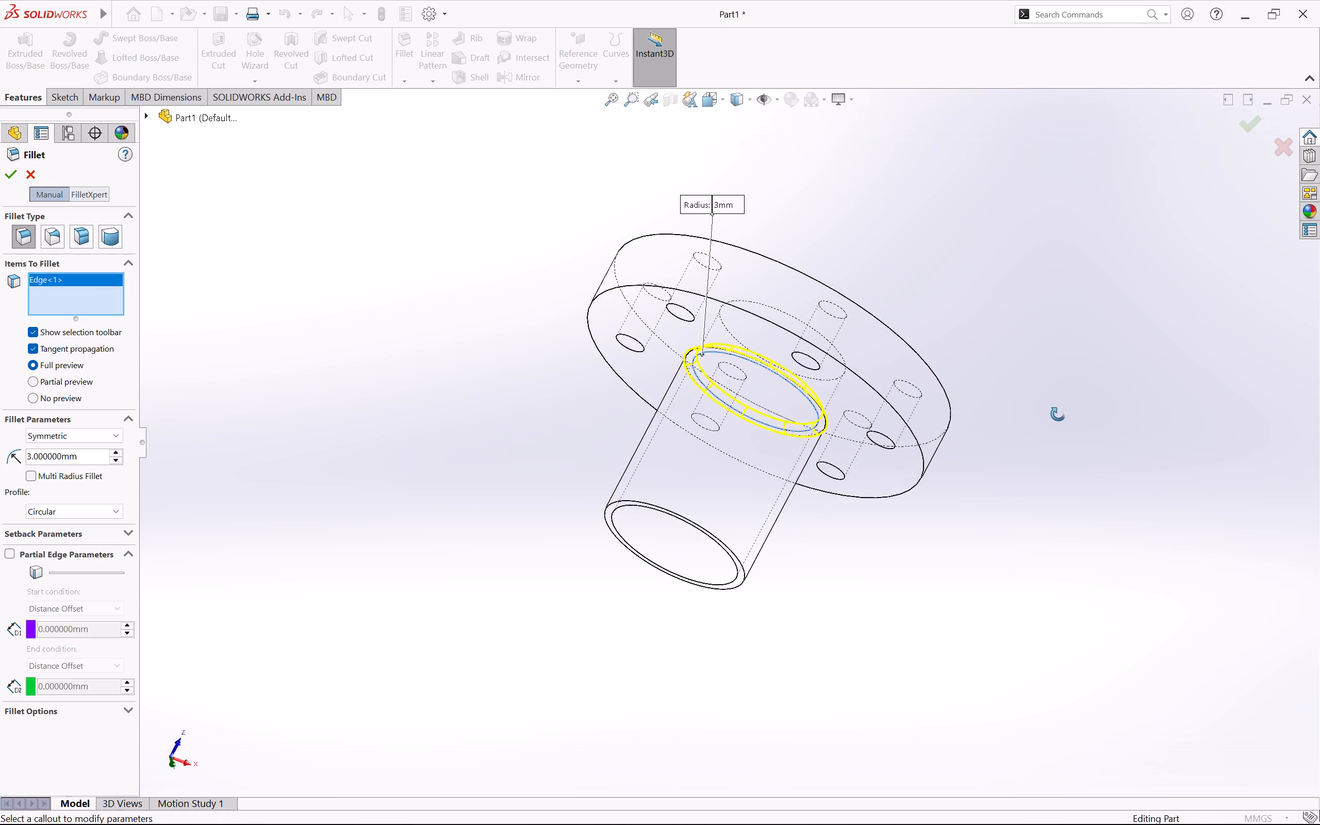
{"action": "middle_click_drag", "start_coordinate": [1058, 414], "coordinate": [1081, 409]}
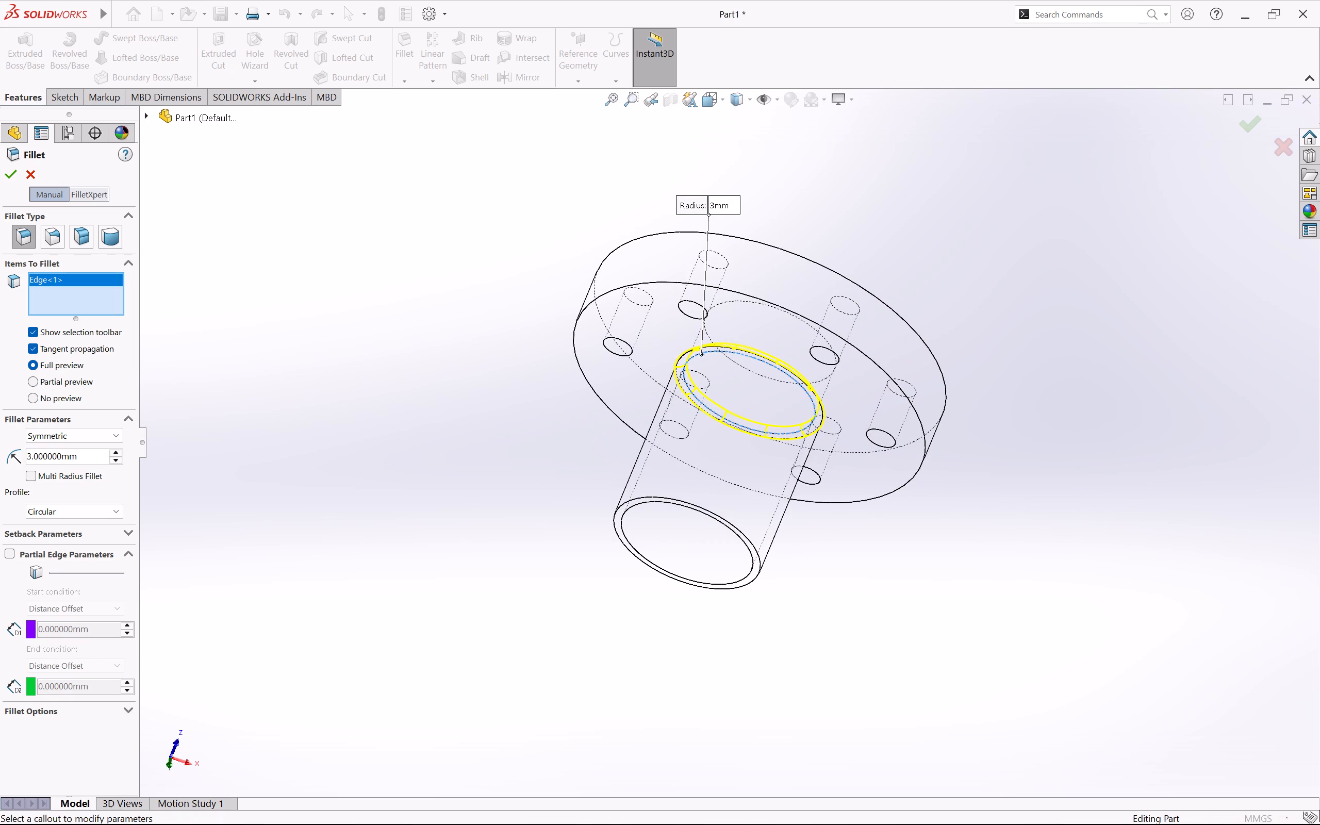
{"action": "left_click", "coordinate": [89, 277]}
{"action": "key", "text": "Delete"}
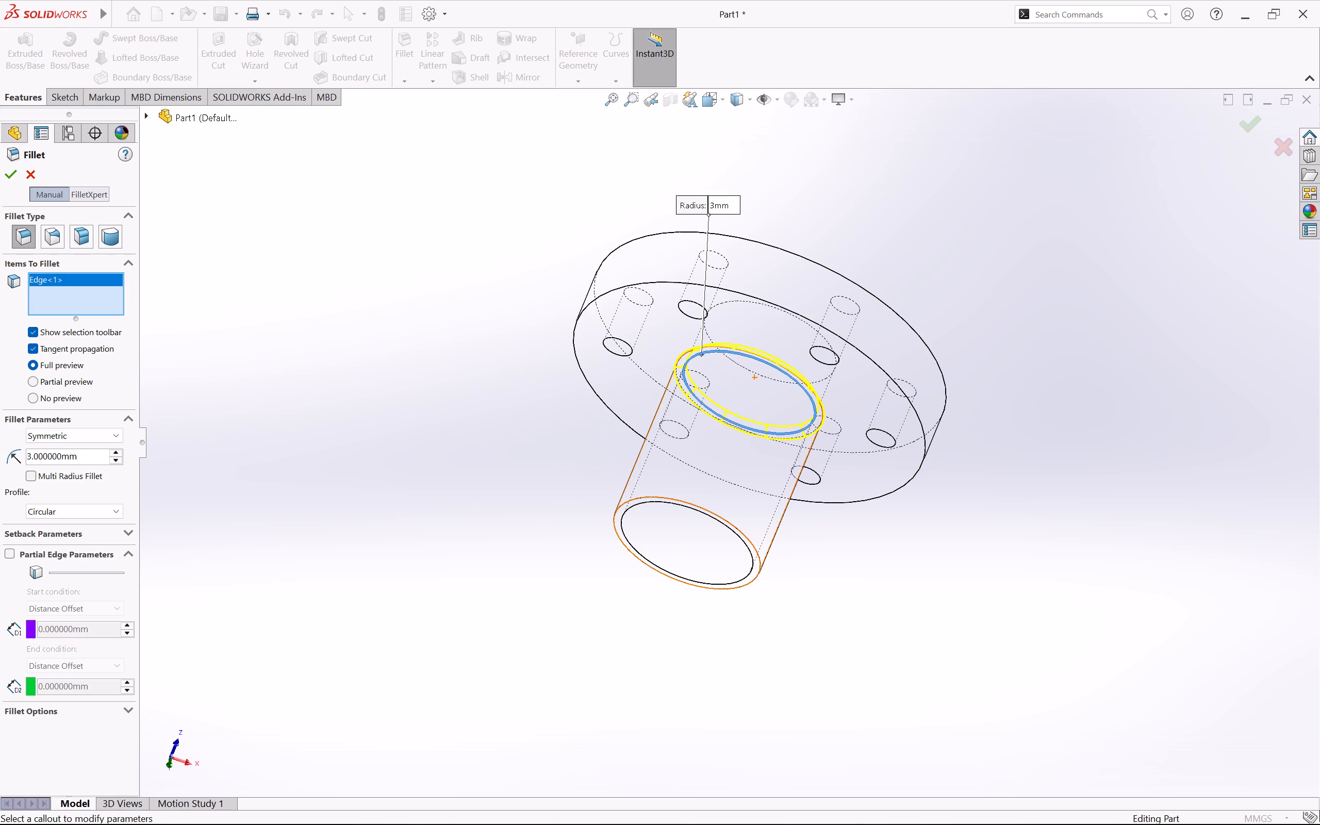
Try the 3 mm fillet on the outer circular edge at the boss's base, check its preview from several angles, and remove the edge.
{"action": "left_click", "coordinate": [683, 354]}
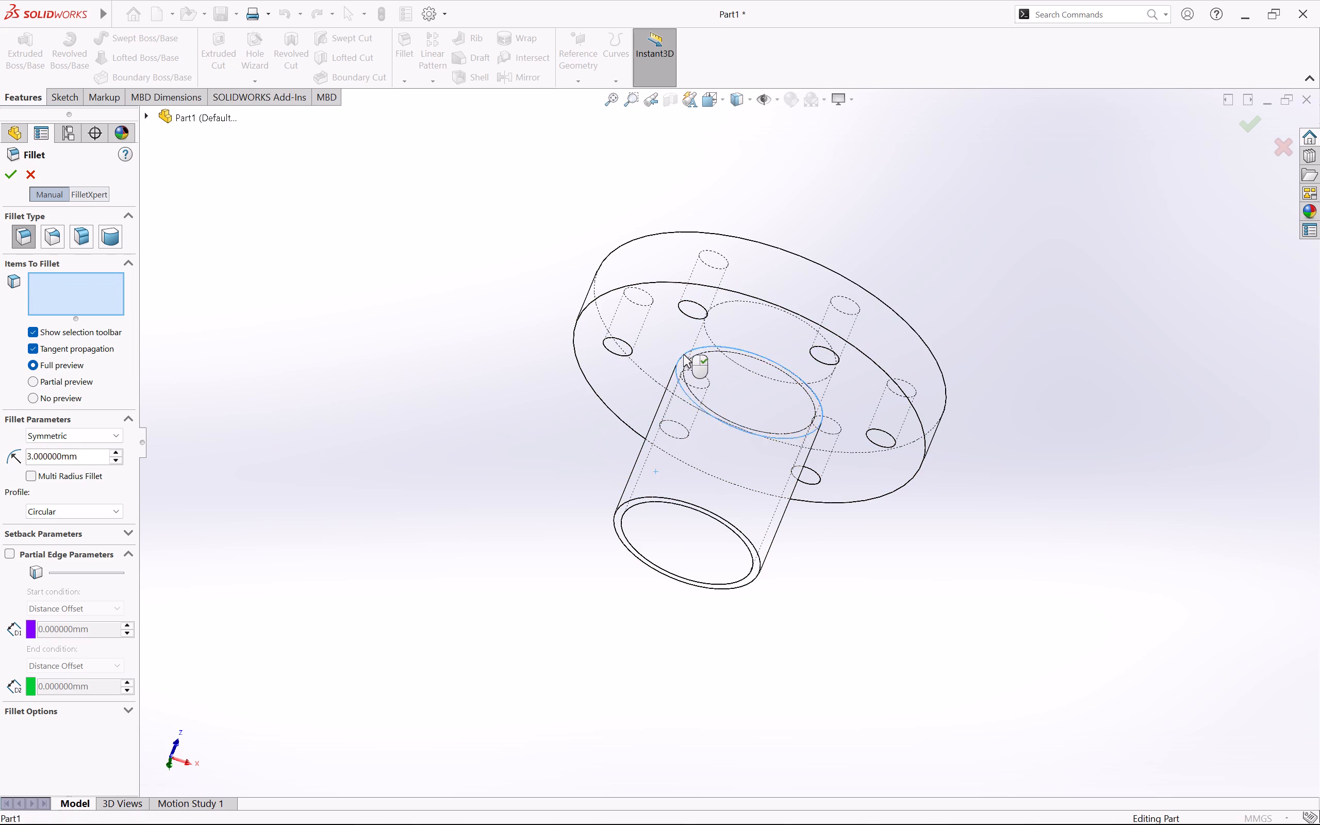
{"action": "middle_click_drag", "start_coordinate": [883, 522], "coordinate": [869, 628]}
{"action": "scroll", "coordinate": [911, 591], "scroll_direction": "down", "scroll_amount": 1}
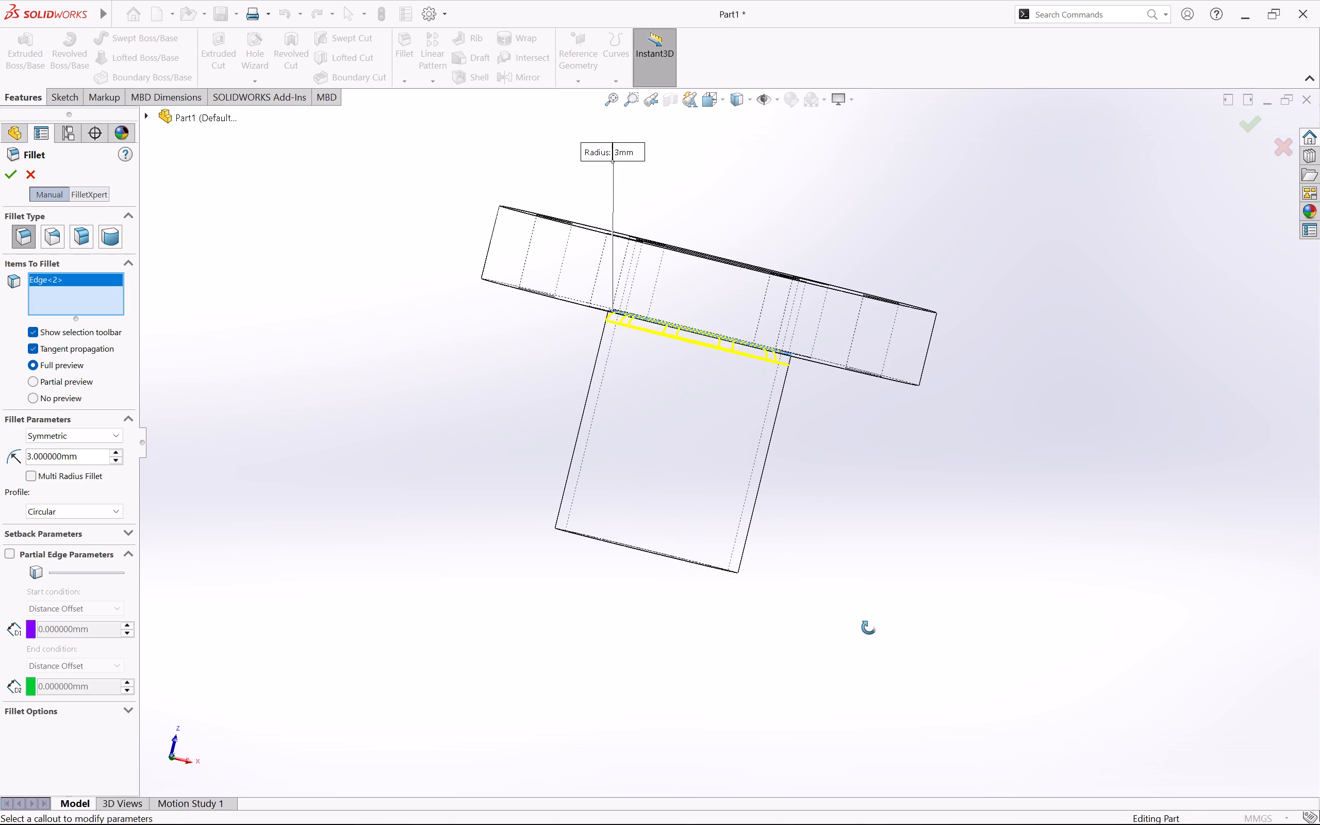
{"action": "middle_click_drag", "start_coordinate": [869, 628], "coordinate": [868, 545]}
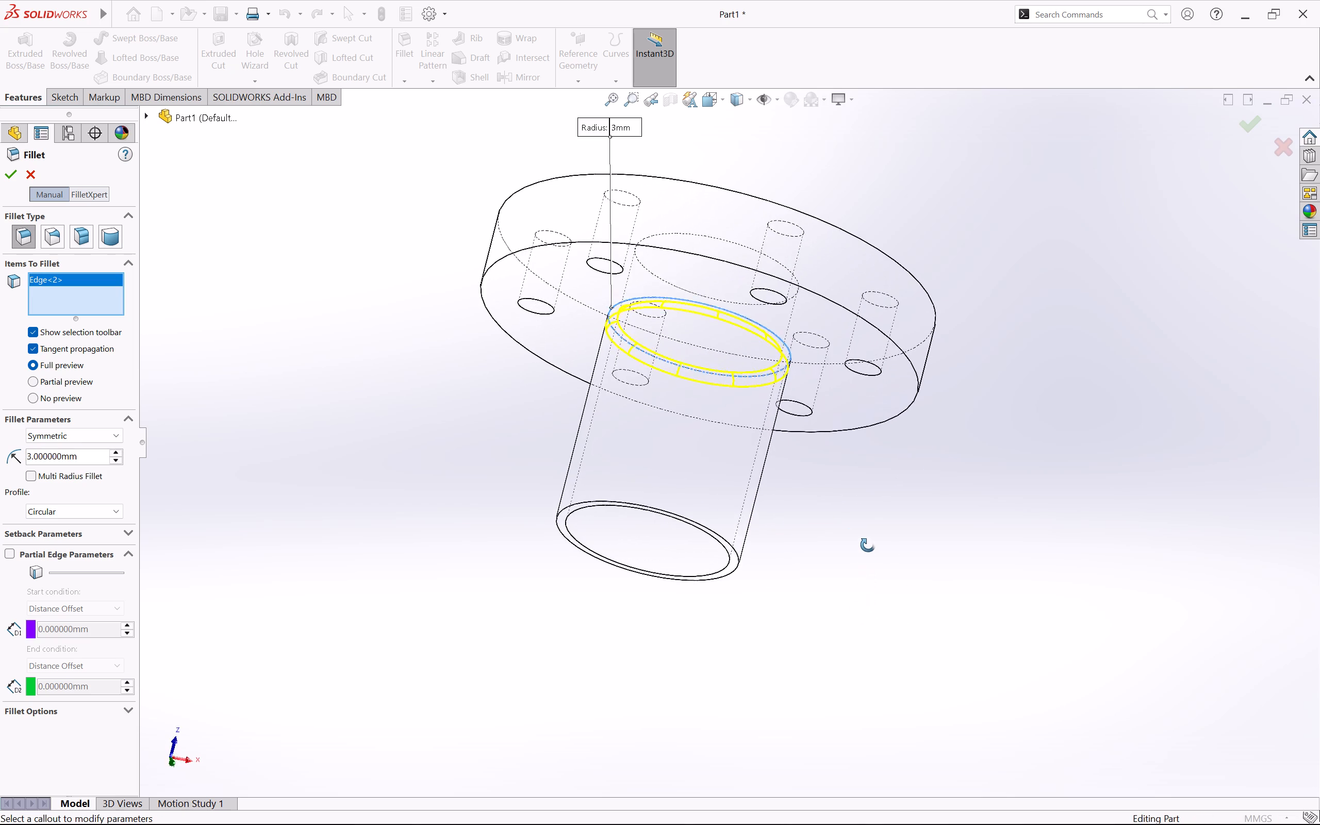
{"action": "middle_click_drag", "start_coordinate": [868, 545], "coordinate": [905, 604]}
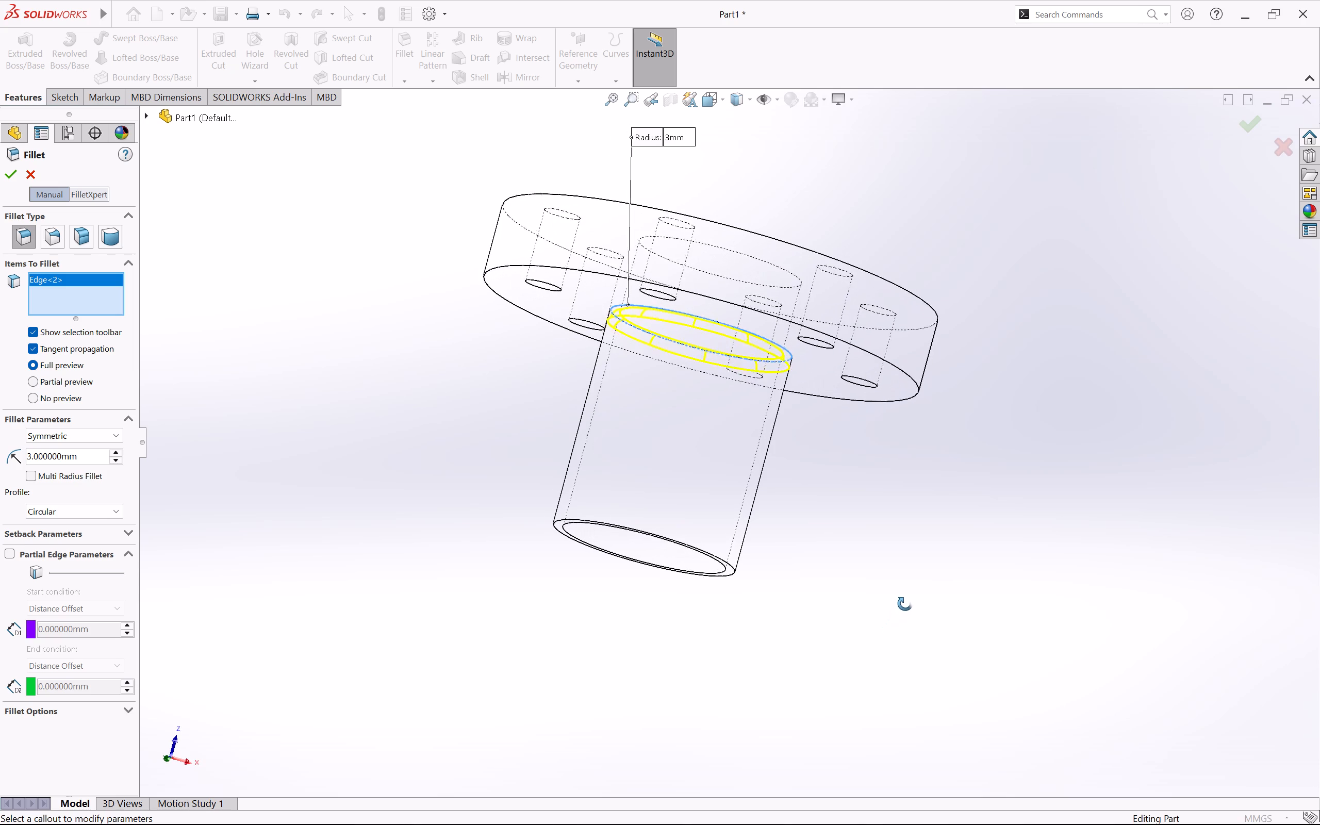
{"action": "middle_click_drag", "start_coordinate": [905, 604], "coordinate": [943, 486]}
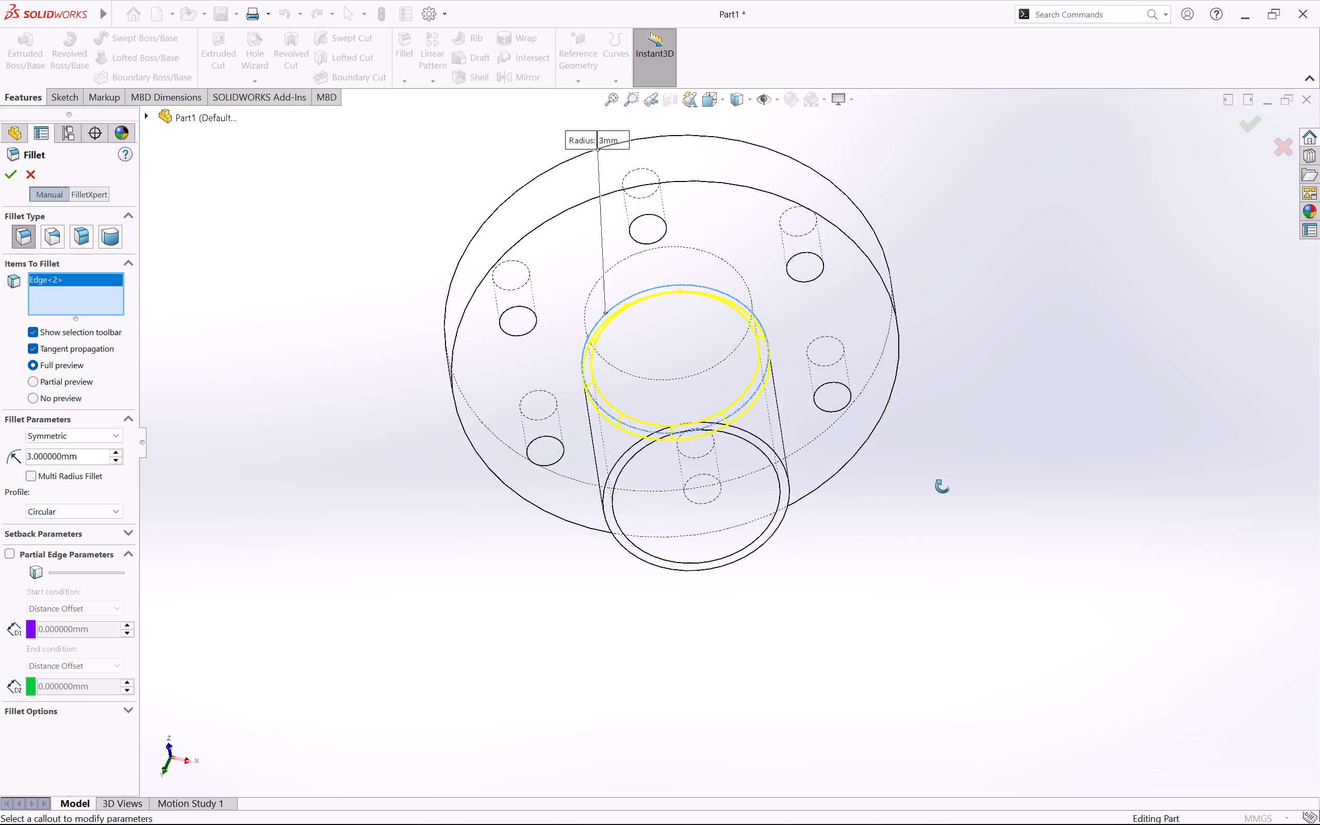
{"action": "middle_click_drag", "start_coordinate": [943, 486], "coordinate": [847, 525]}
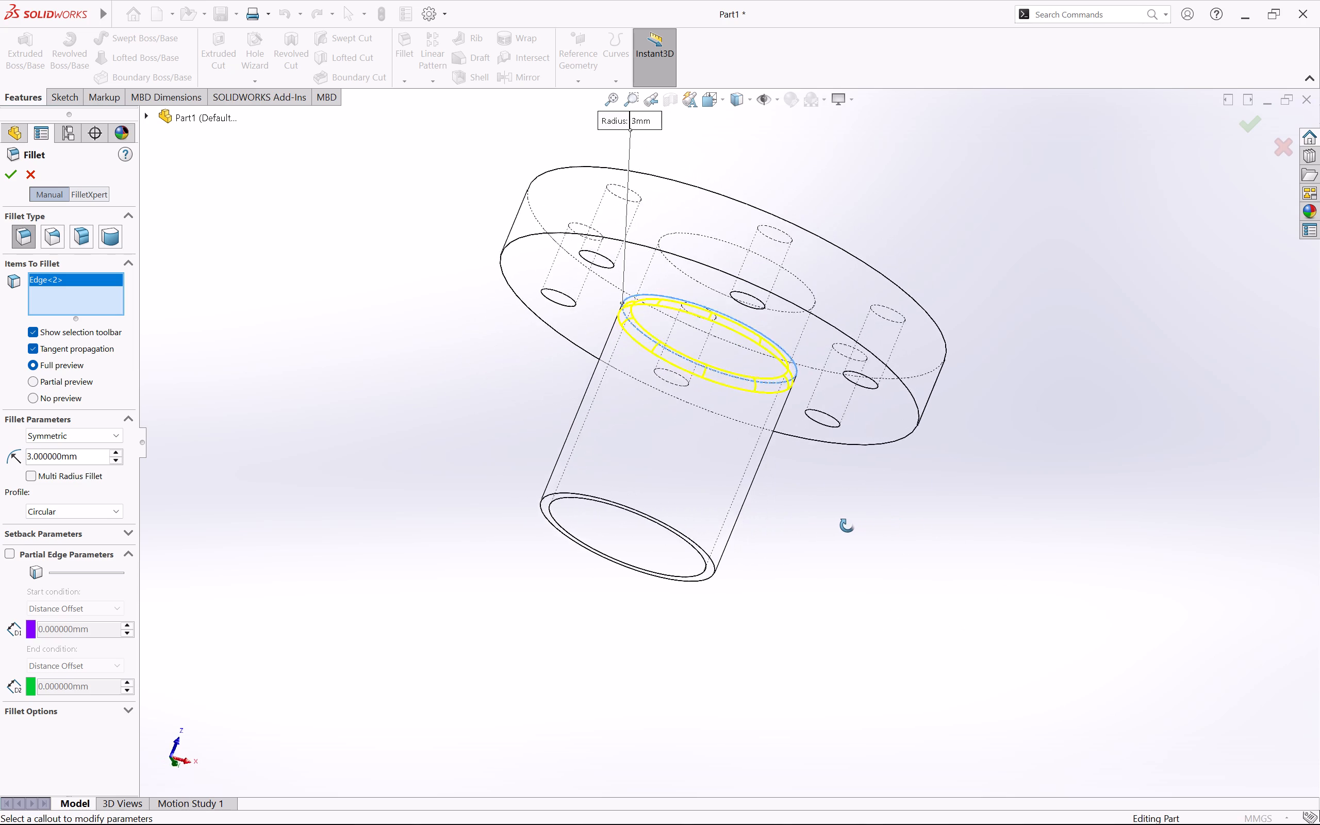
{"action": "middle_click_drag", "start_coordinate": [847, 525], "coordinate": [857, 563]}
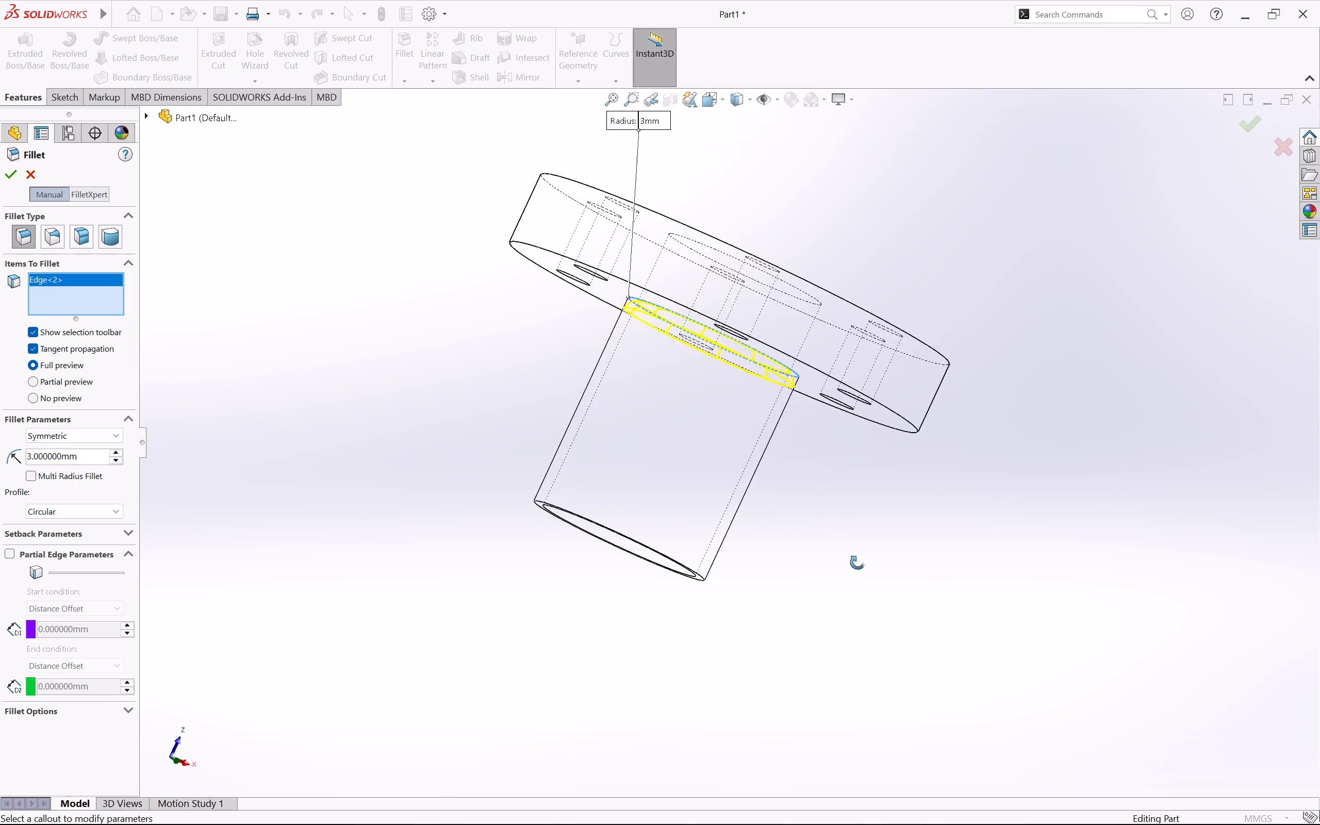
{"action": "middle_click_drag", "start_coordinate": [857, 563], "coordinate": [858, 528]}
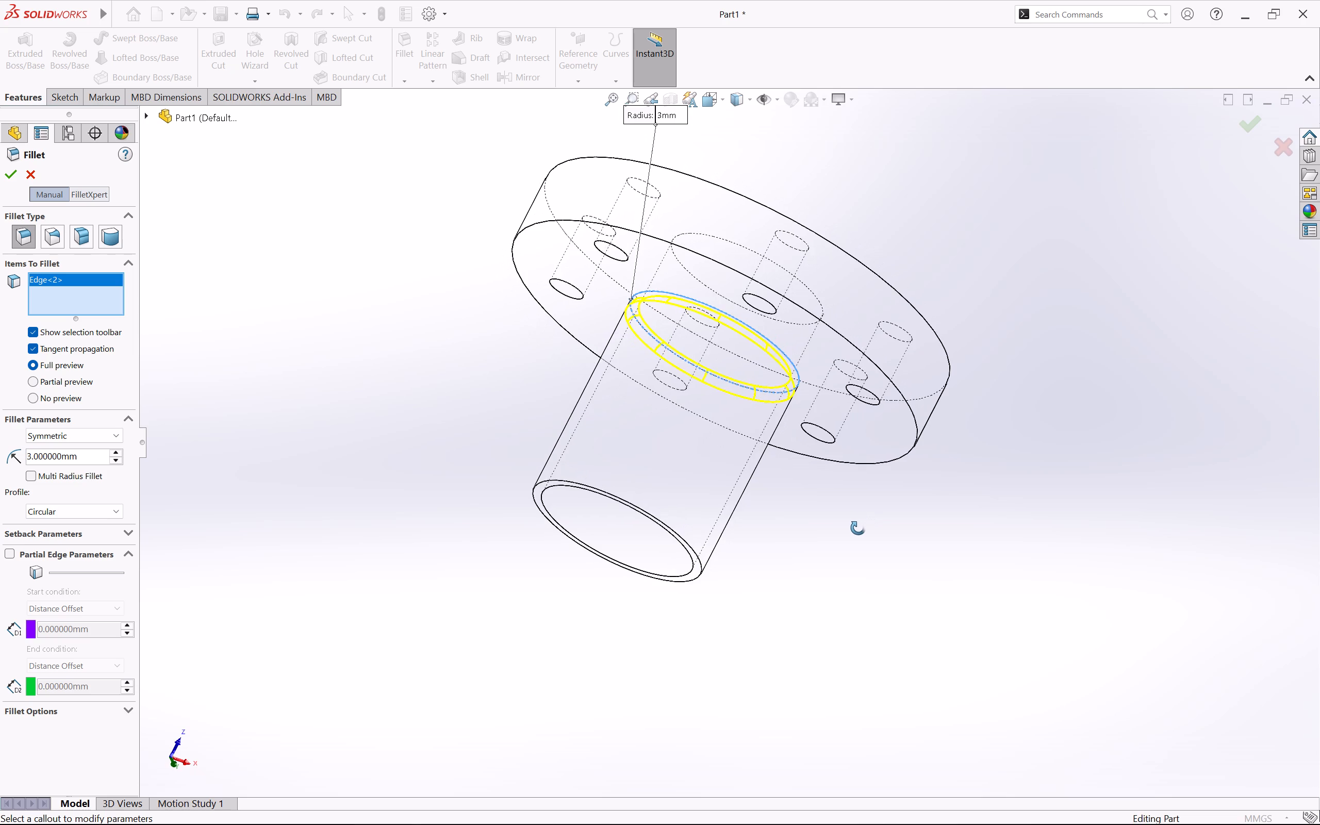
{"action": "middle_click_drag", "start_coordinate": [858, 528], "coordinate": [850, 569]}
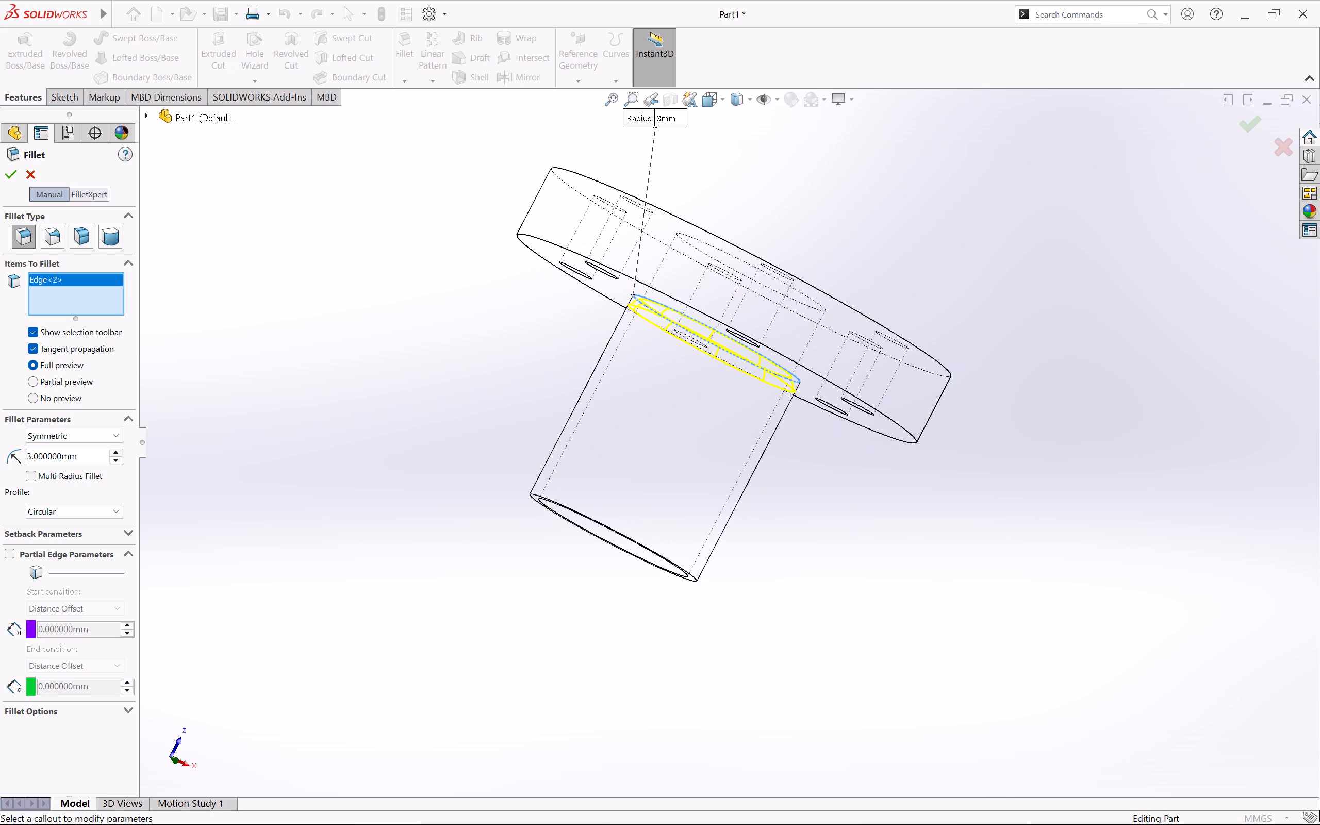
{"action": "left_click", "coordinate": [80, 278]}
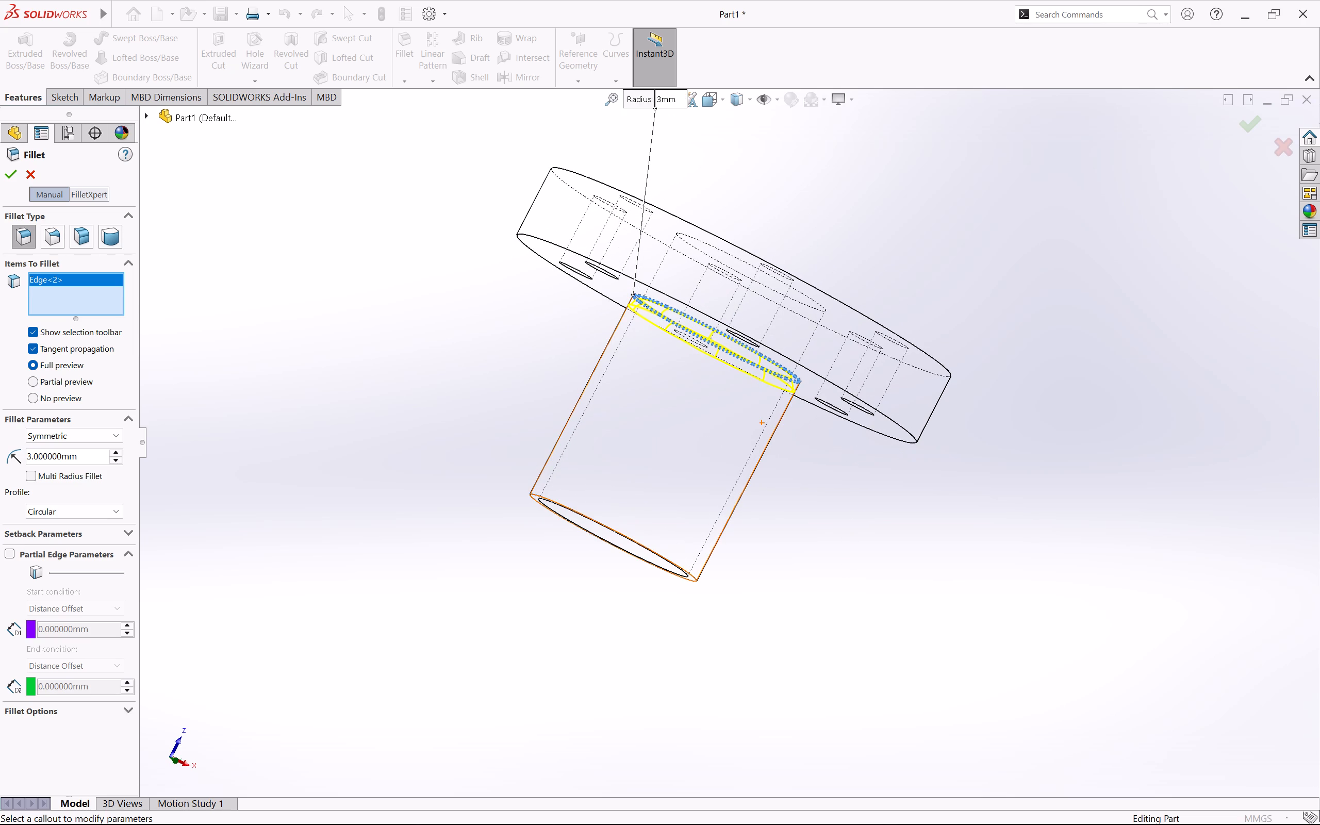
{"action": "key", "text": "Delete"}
Apply the 3 mm fillet to the outer circular edge where the boss meets the flange, checking its preview.
{"action": "middle_click_drag", "start_coordinate": [812, 447], "coordinate": [802, 316]}
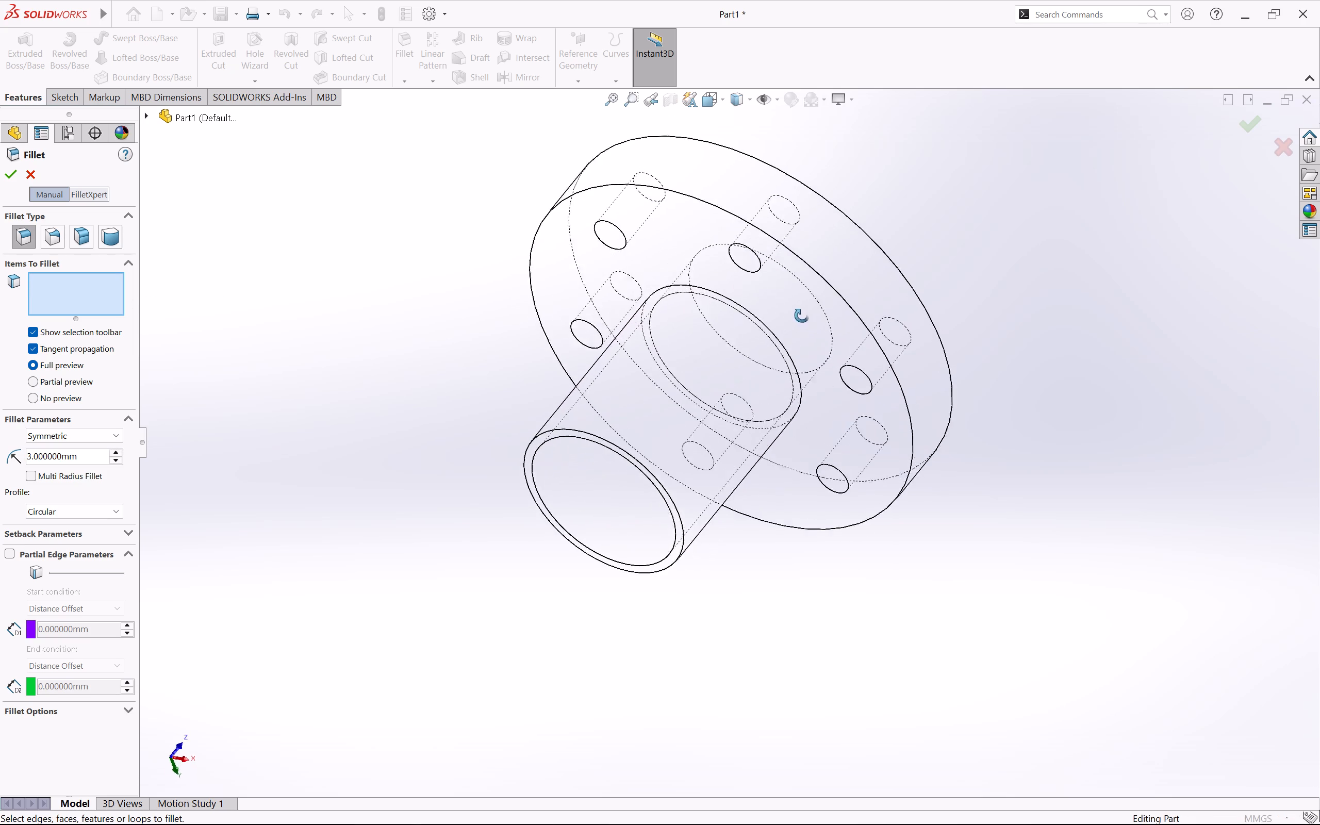
{"action": "middle_click_drag", "start_coordinate": [802, 316], "coordinate": [851, 327]}
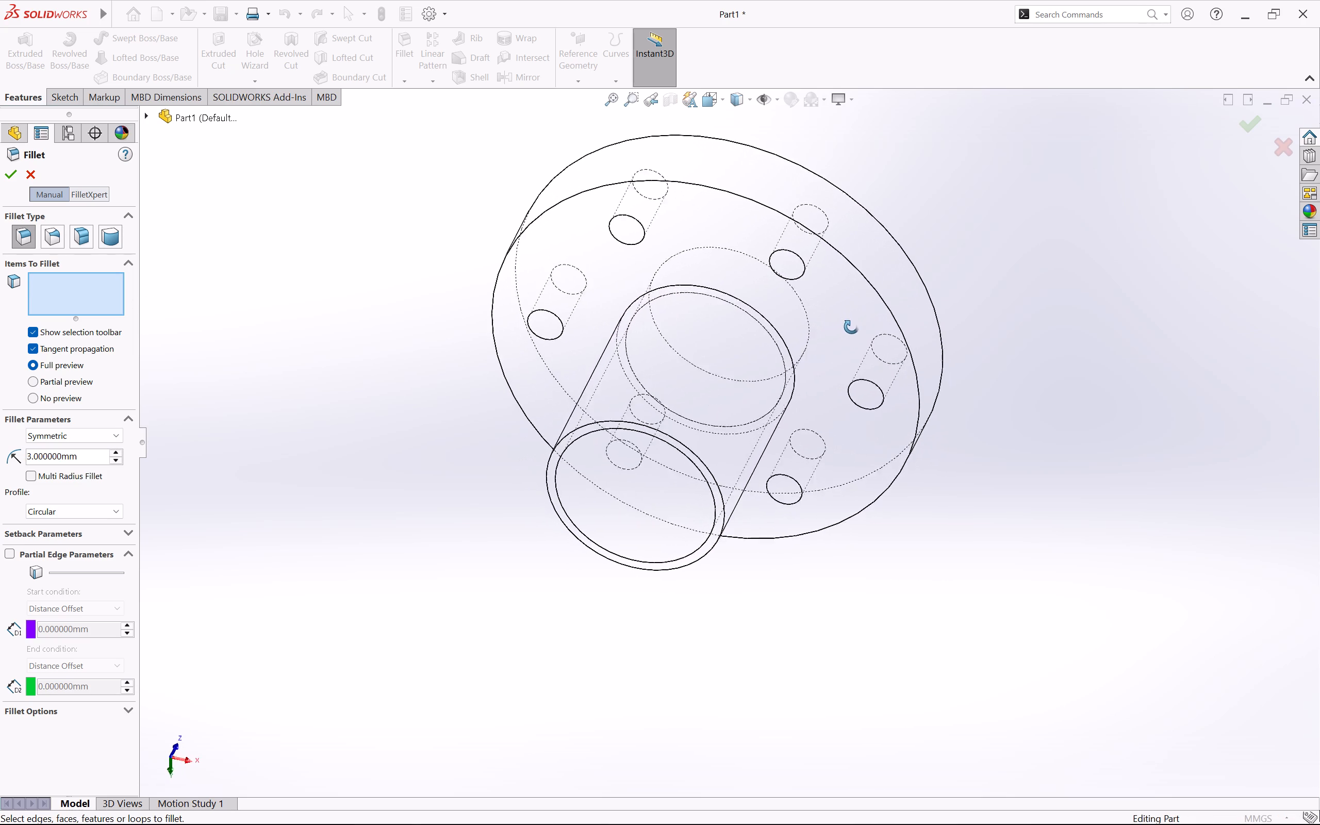
{"action": "middle_click_drag", "start_coordinate": [851, 327], "coordinate": [827, 431]}
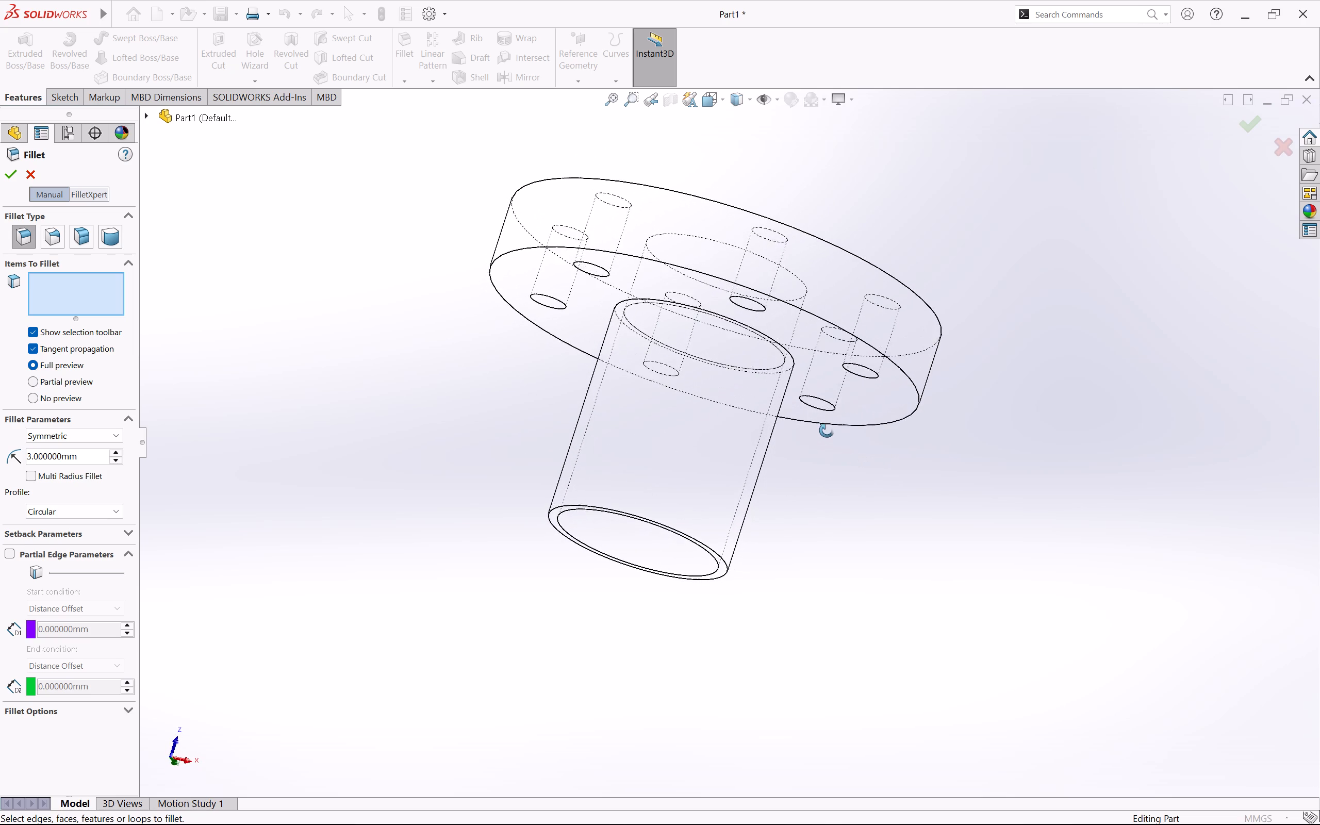
{"action": "middle_click_drag", "start_coordinate": [827, 431], "coordinate": [827, 416]}
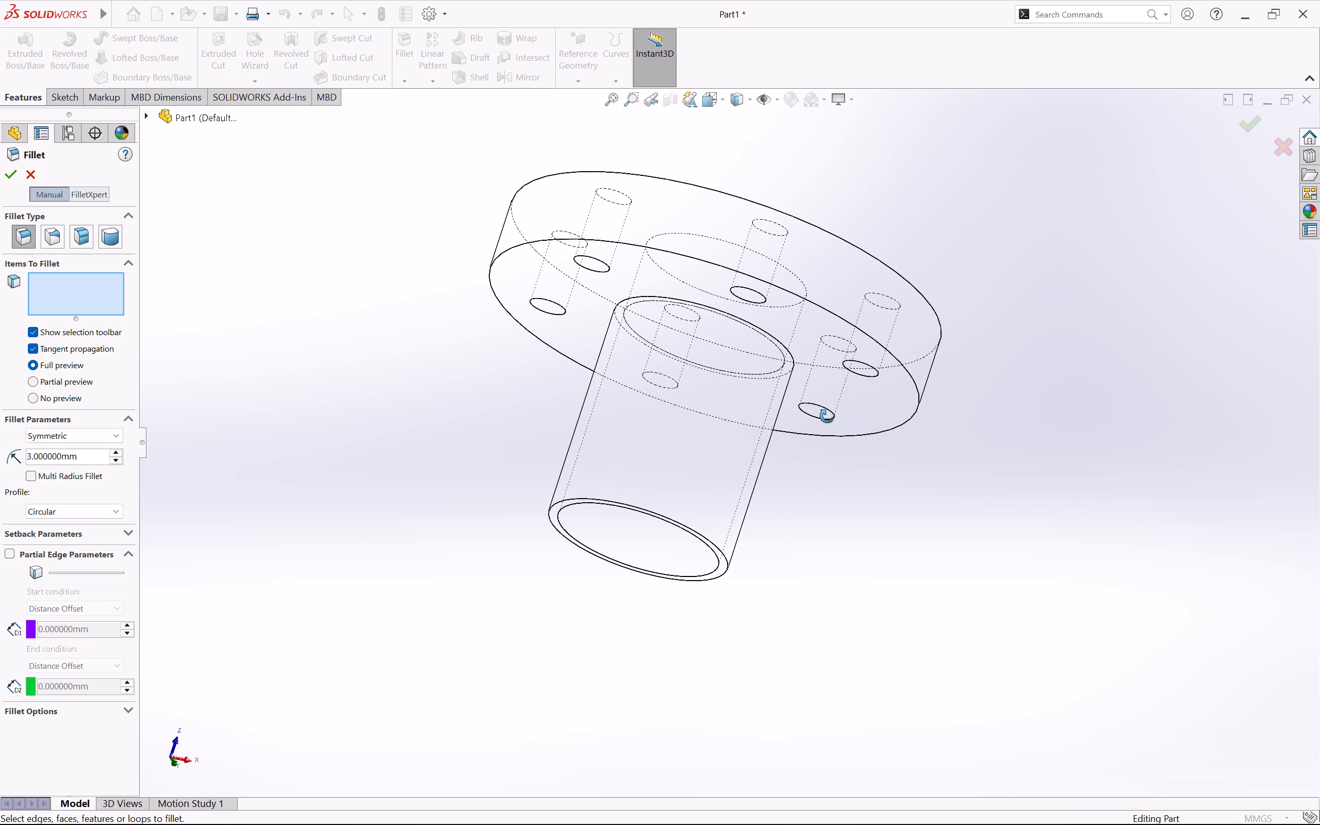
{"action": "middle_click_drag", "start_coordinate": [827, 416], "coordinate": [827, 416]}
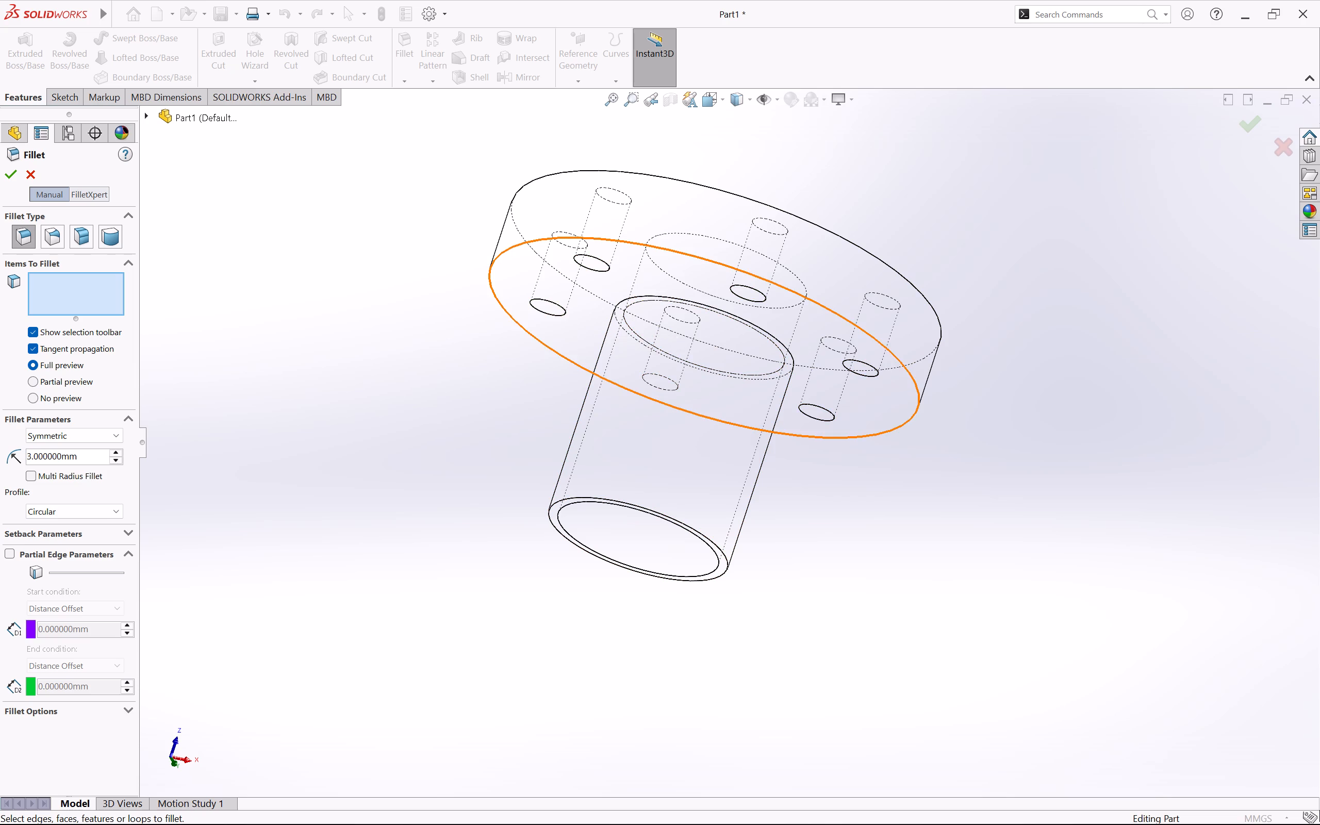
{"action": "middle_click_drag", "start_coordinate": [547, 402], "coordinate": [548, 367]}
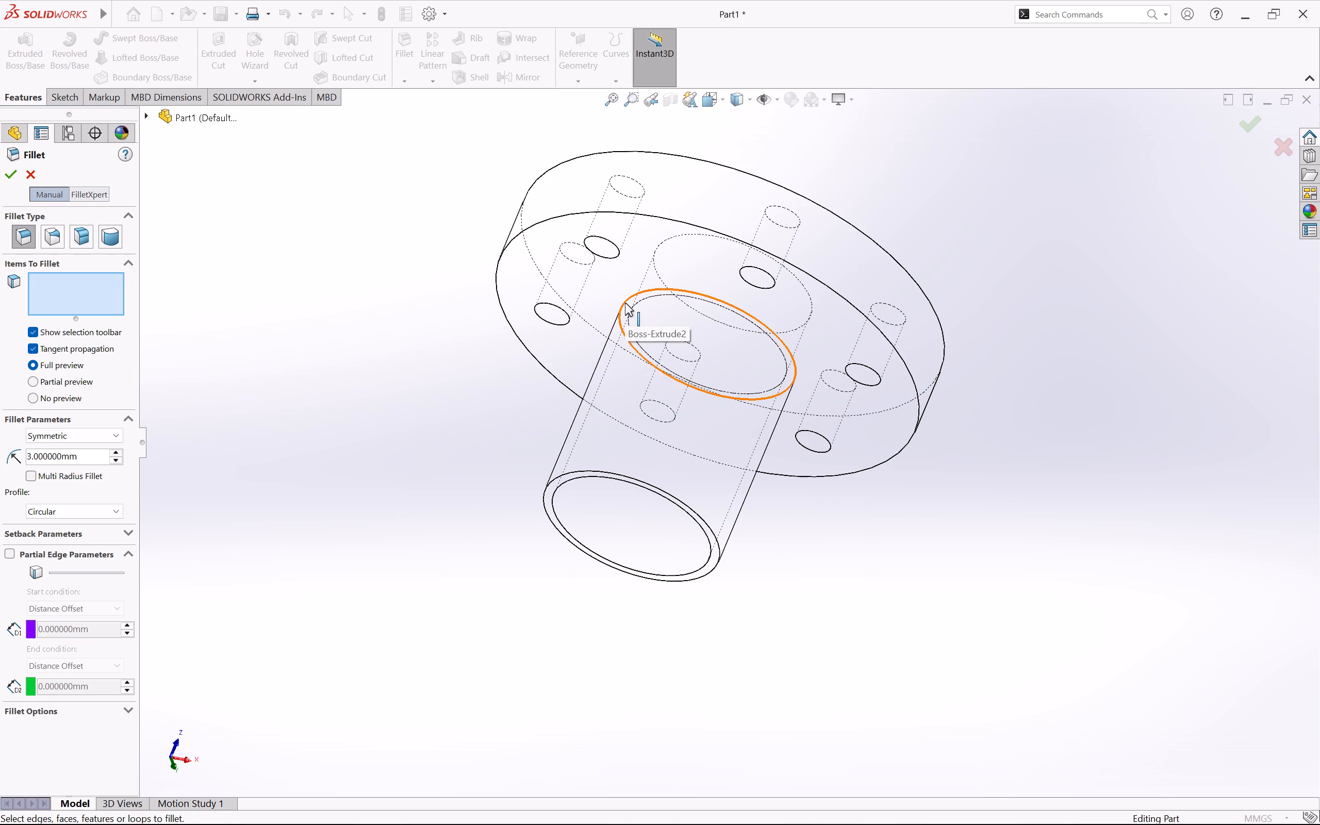
{"action": "left_click", "coordinate": [625, 302]}
{"action": "middle_click_drag", "start_coordinate": [876, 464], "coordinate": [855, 526]}
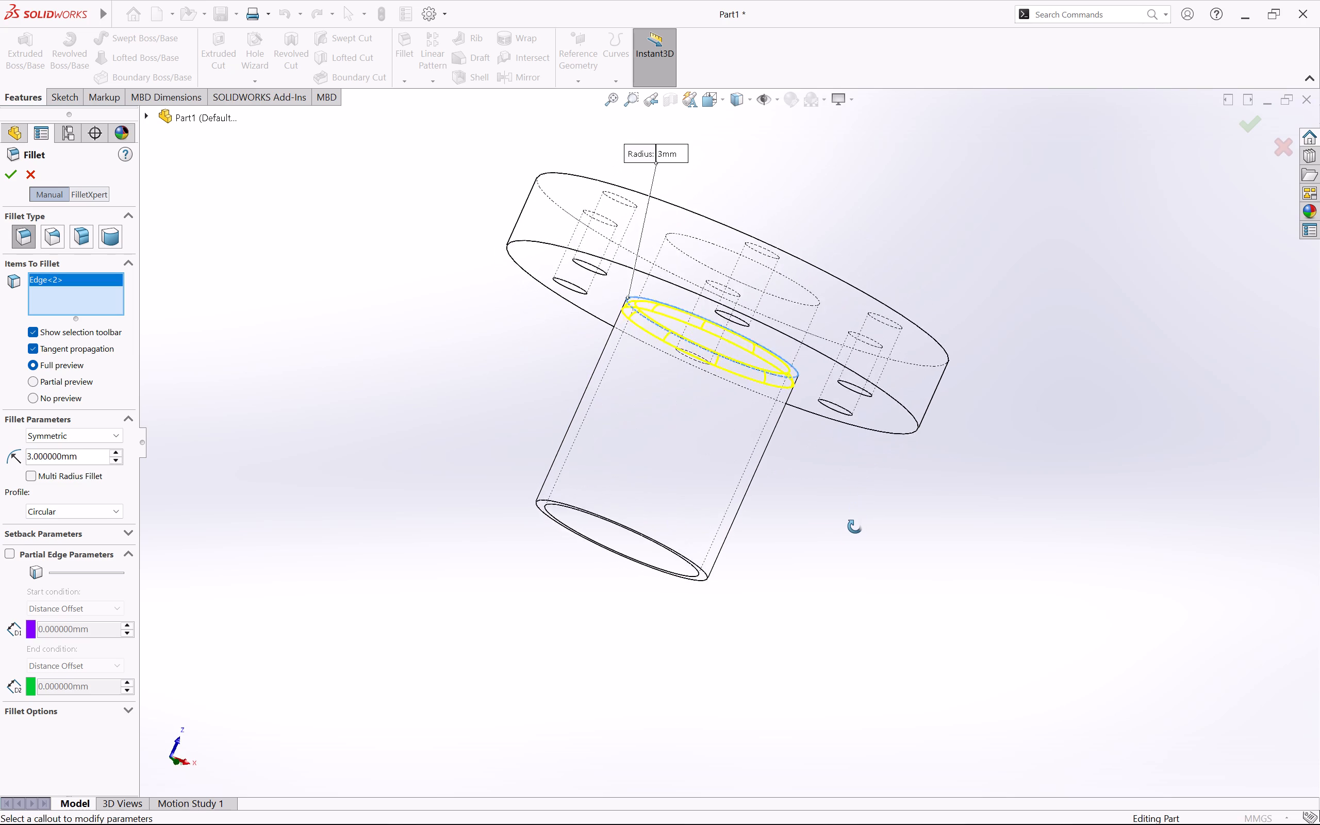
{"action": "middle_click_drag", "start_coordinate": [855, 526], "coordinate": [861, 492]}
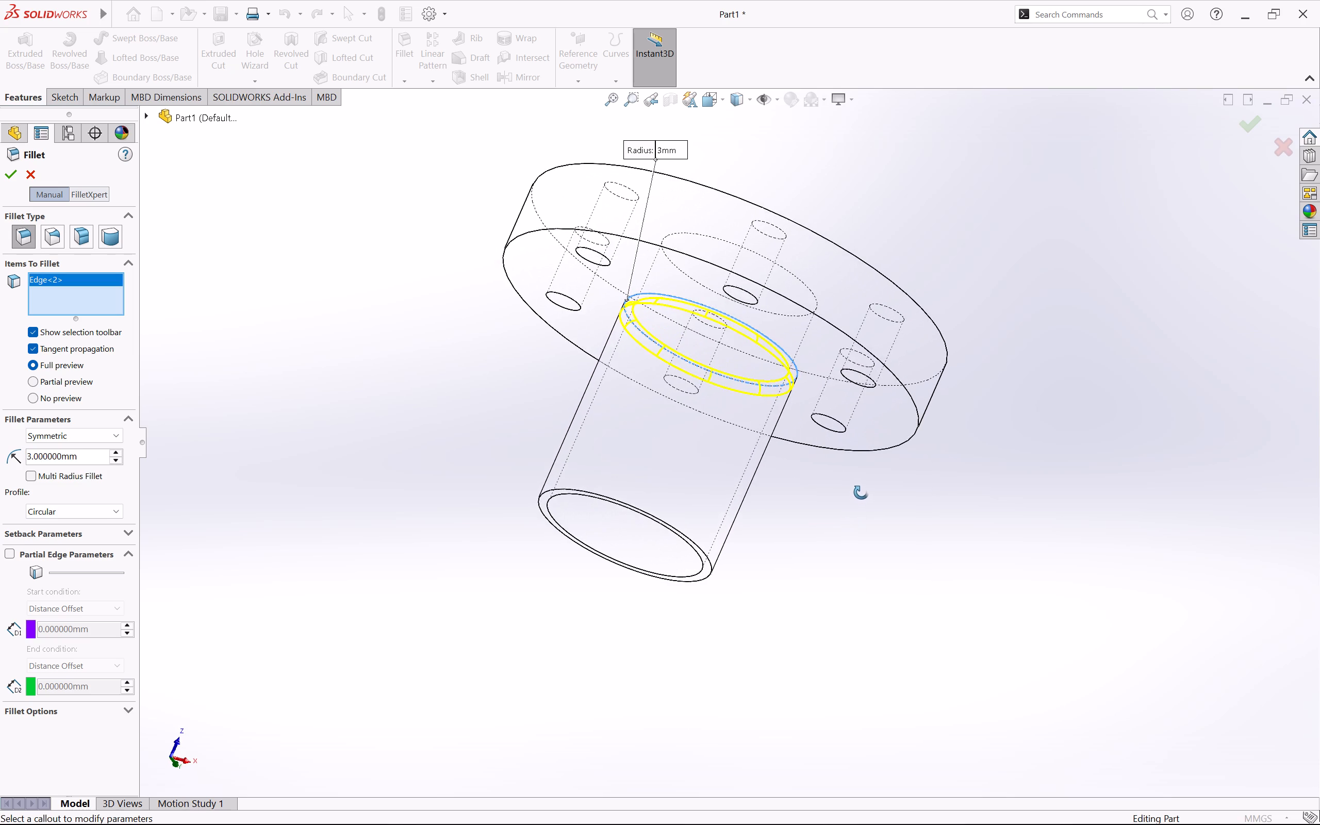
{"action": "middle_click_drag", "start_coordinate": [861, 492], "coordinate": [859, 492]}
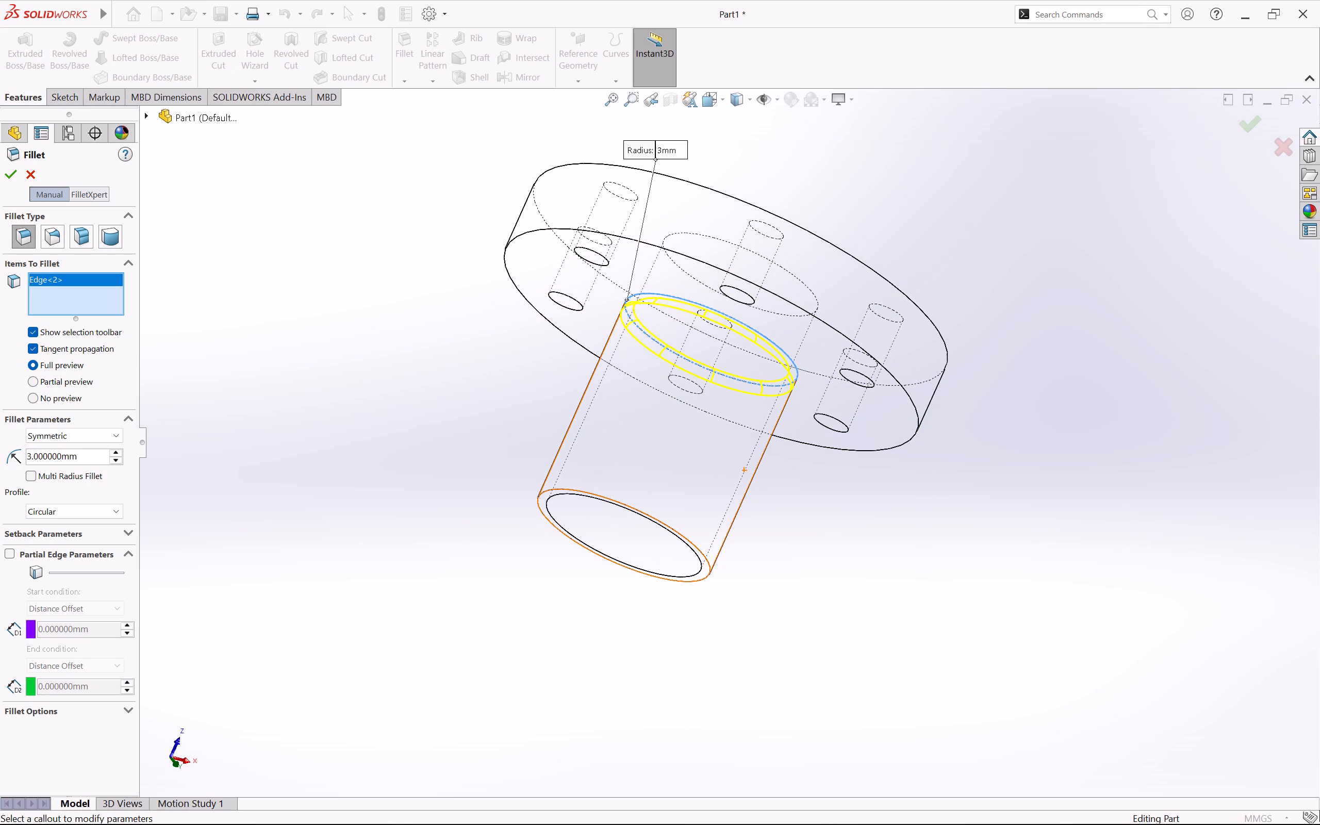
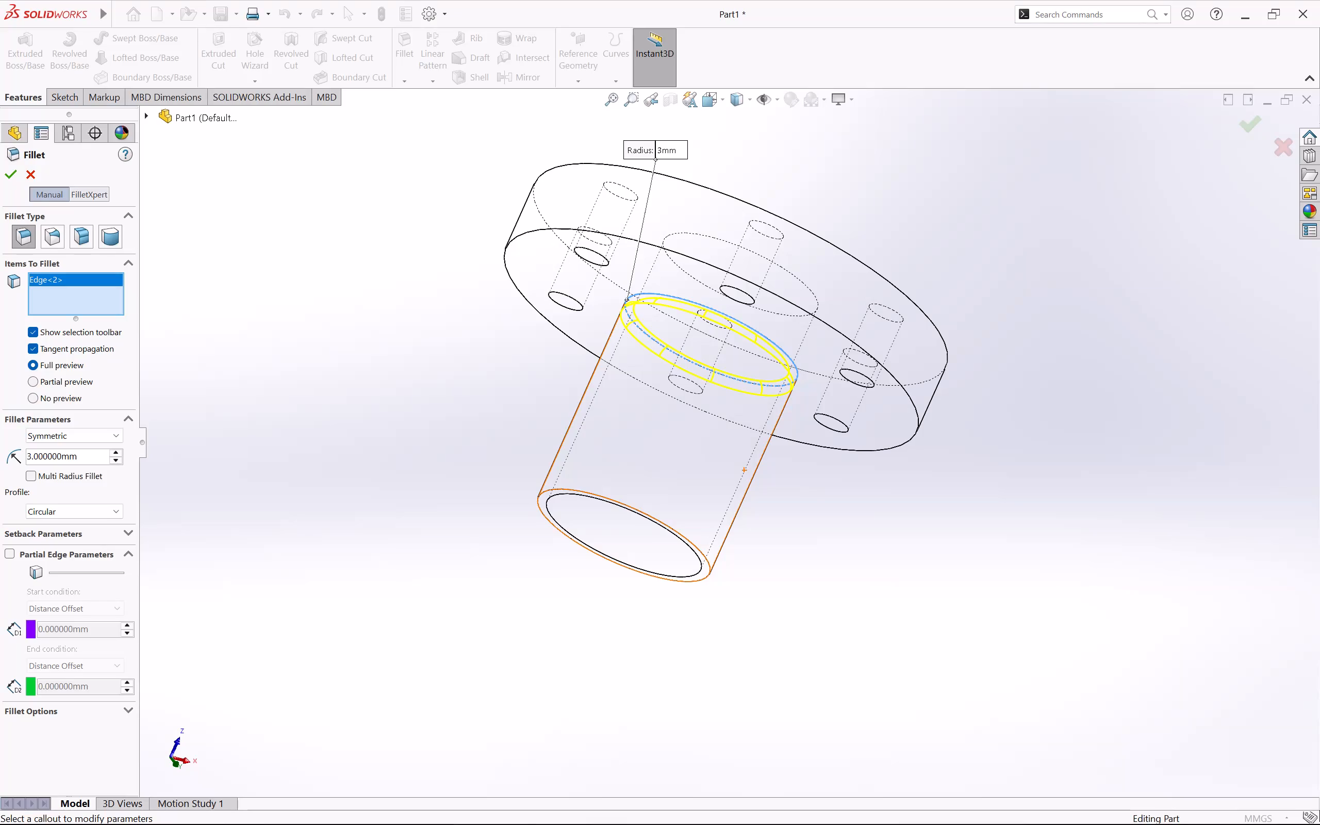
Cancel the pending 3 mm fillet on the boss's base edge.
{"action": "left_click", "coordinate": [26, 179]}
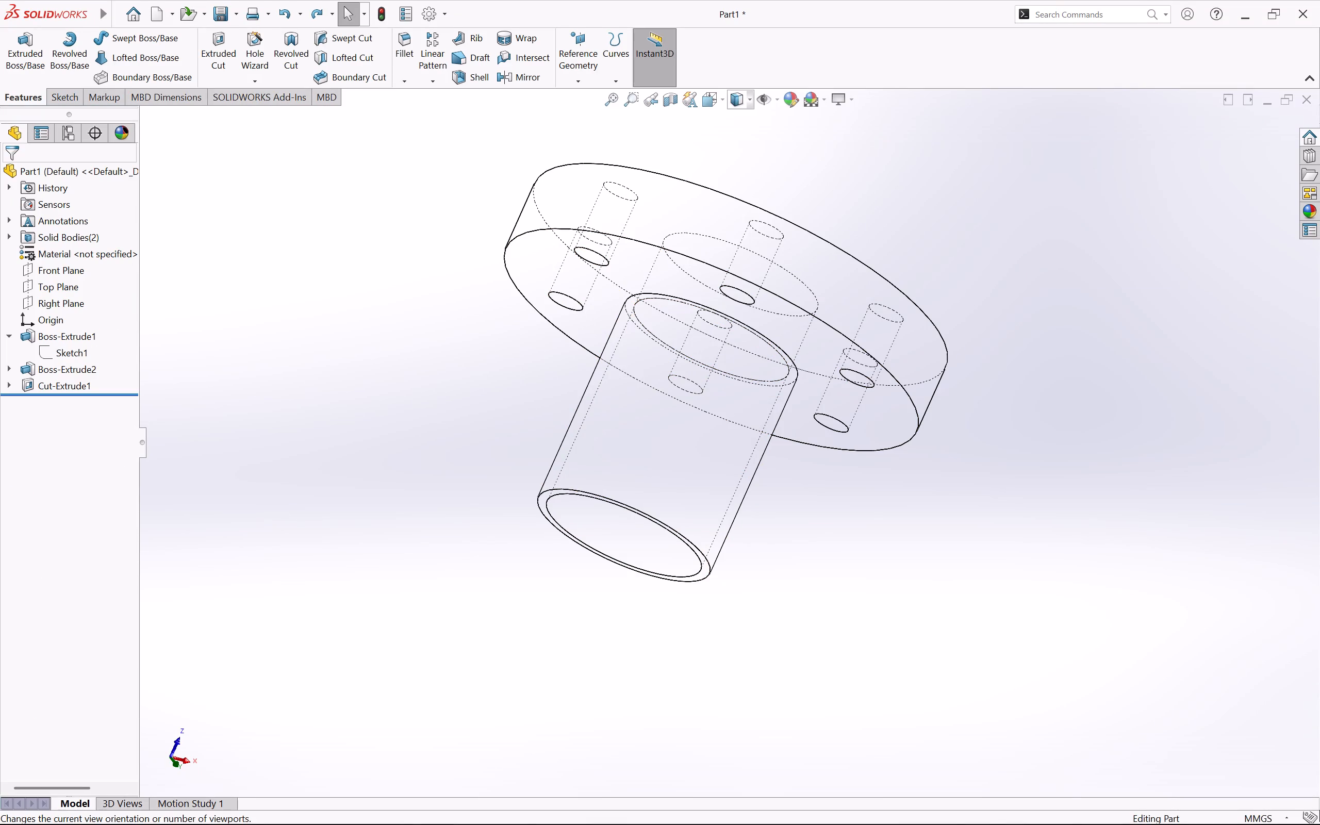
Set the model to the isometric view and switch its display style to shaded with edges.
{"action": "left_click", "coordinate": [720, 100]}
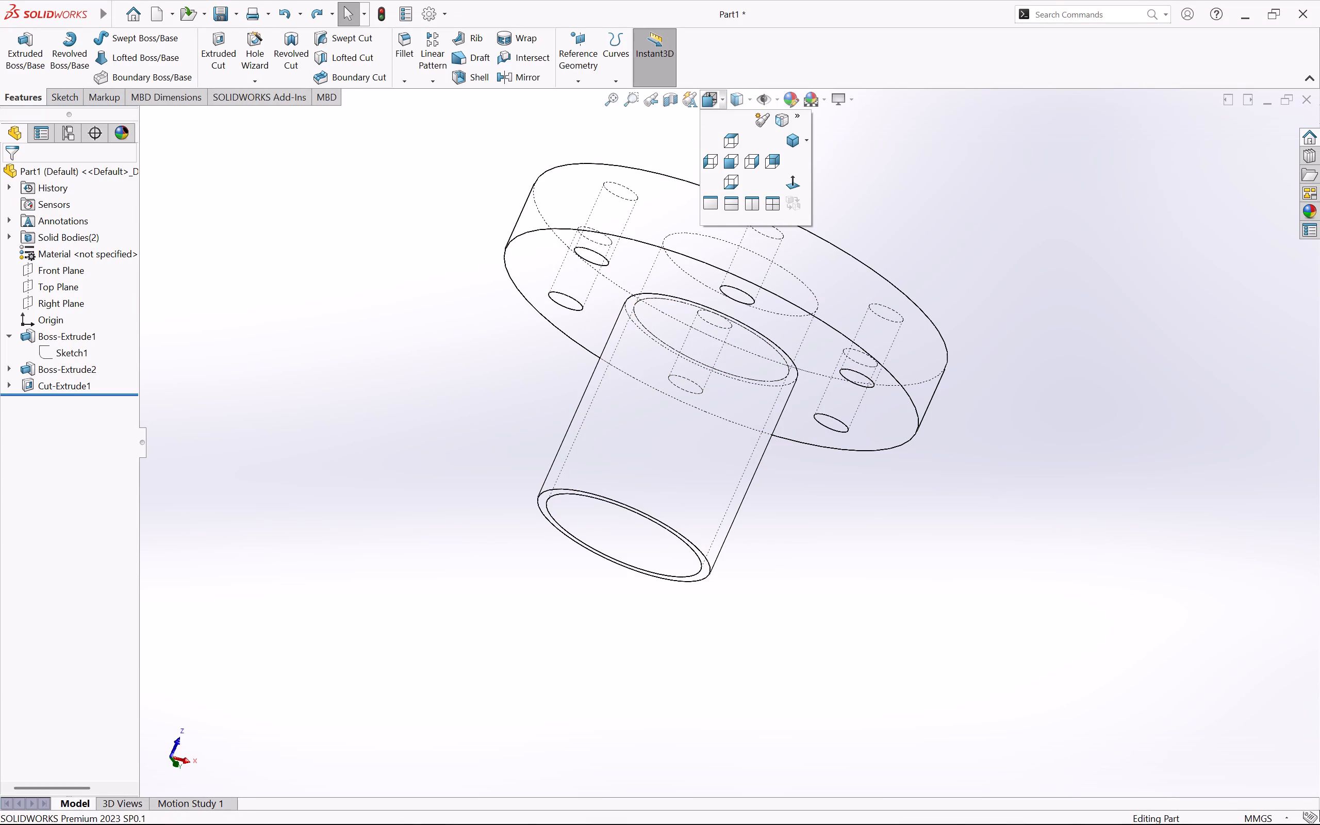
{"action": "left_click", "coordinate": [791, 143]}
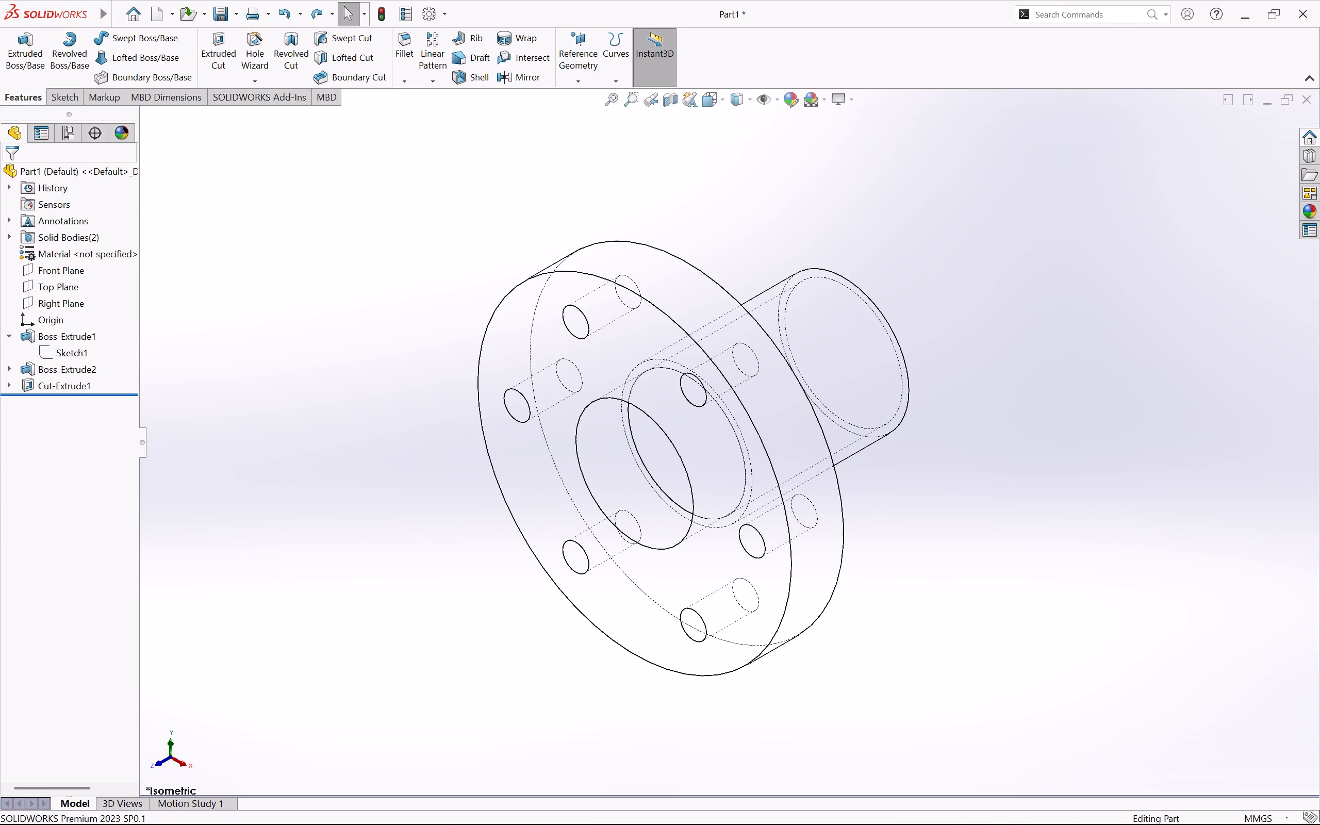
{"action": "left_click", "coordinate": [748, 102]}
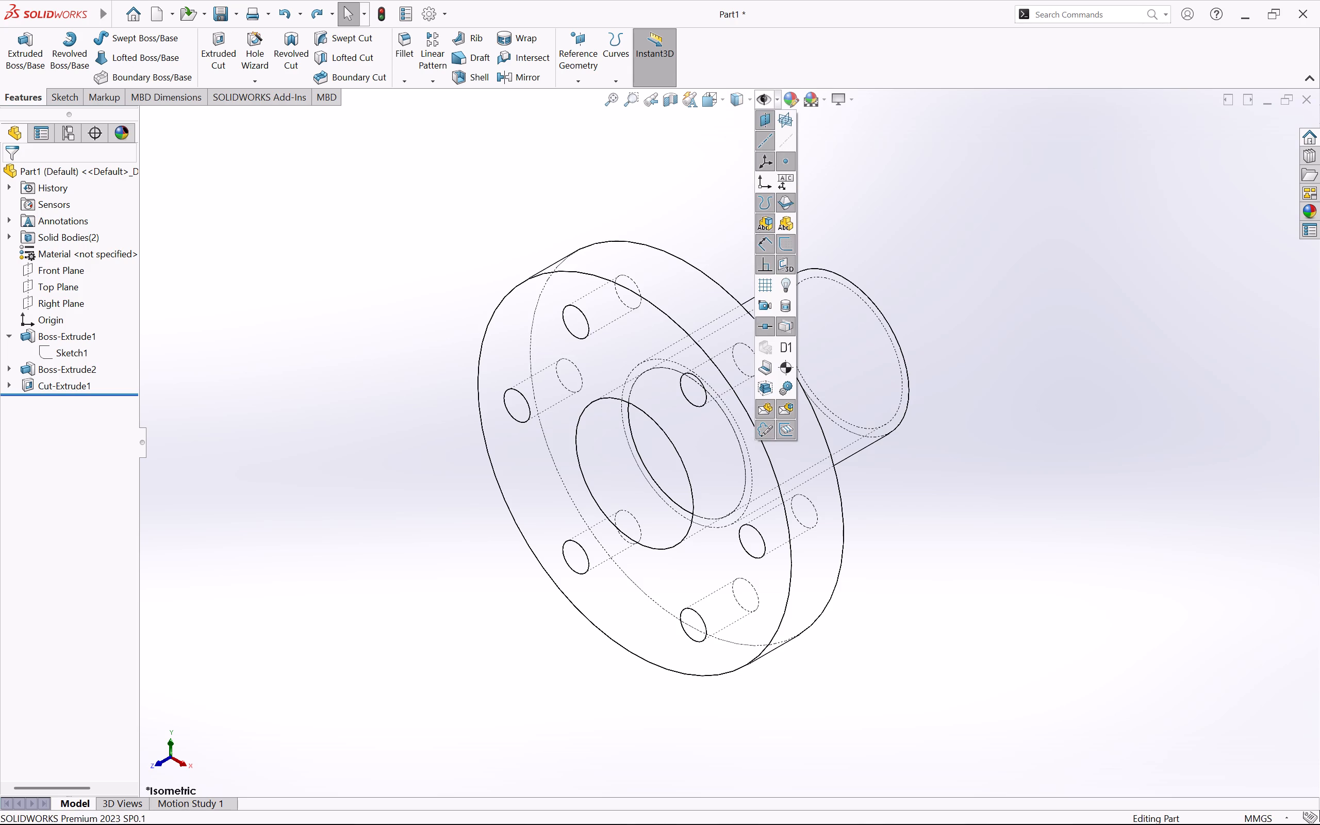
{"action": "left_click", "coordinate": [750, 104]}
{"action": "left_click", "coordinate": [749, 100]}
{"action": "left_click", "coordinate": [741, 118]}
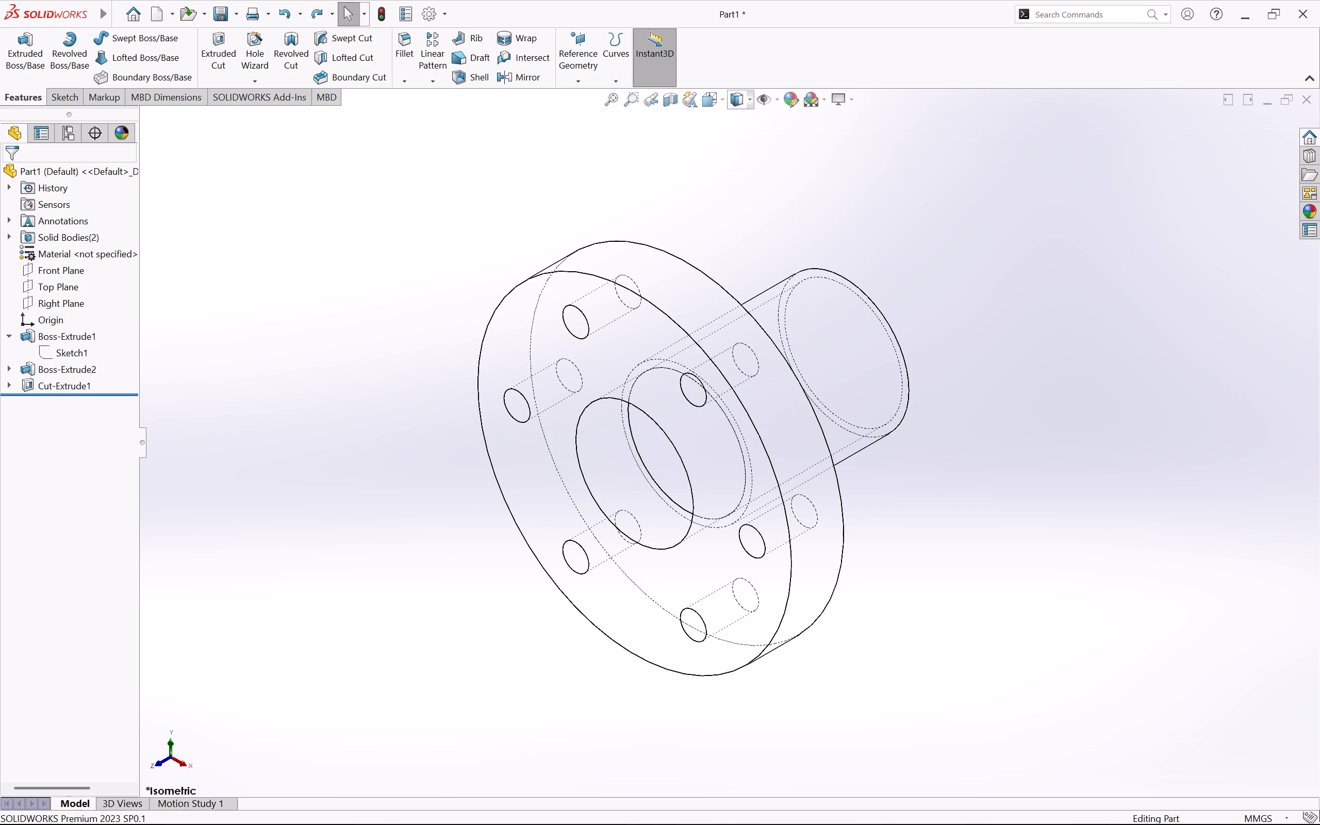
Delete the Boss-Extrude2 boss together with its dependent bore cut and that cut's sketch.
{"action": "middle_click_drag", "start_coordinate": [390, 451], "coordinate": [434, 217]}
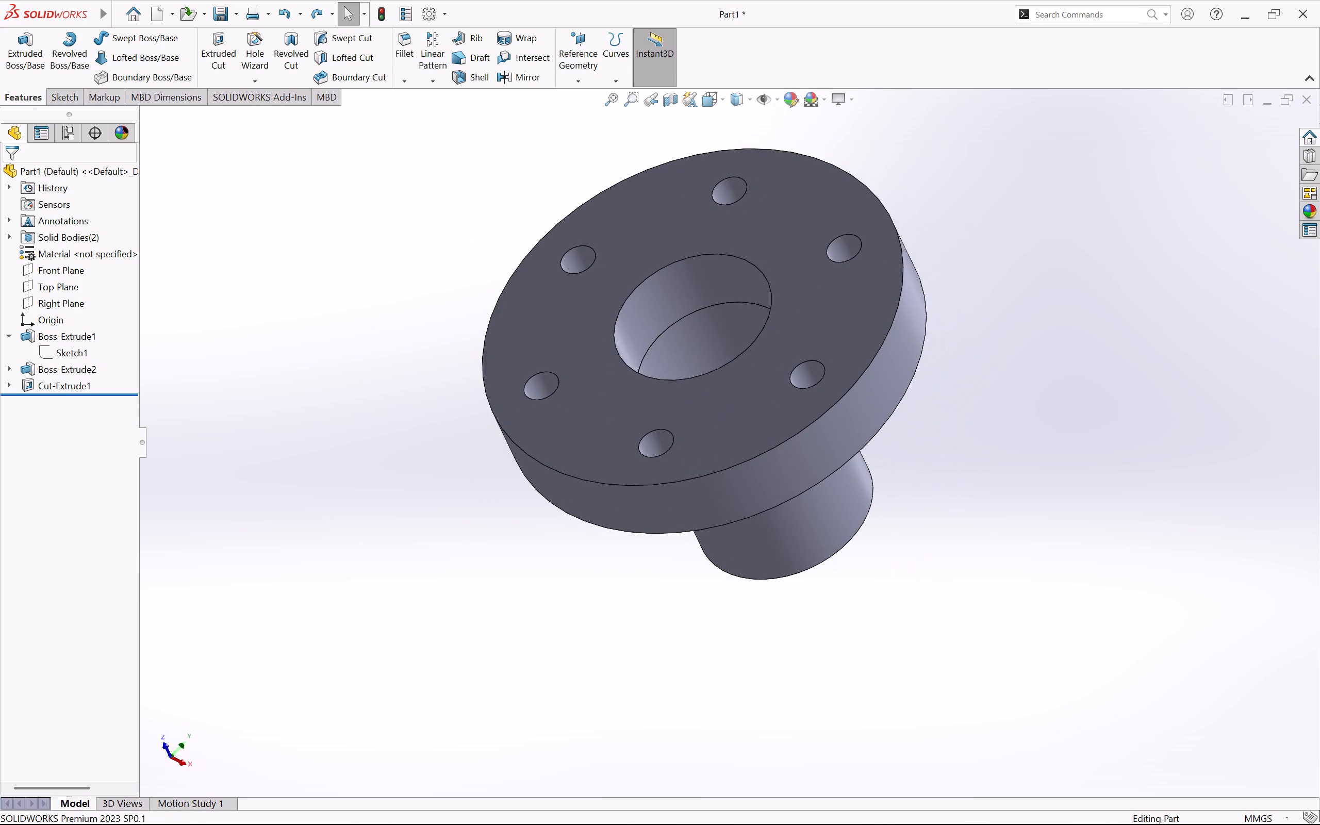
{"action": "middle_click_drag", "start_coordinate": [563, 641], "coordinate": [459, 365]}
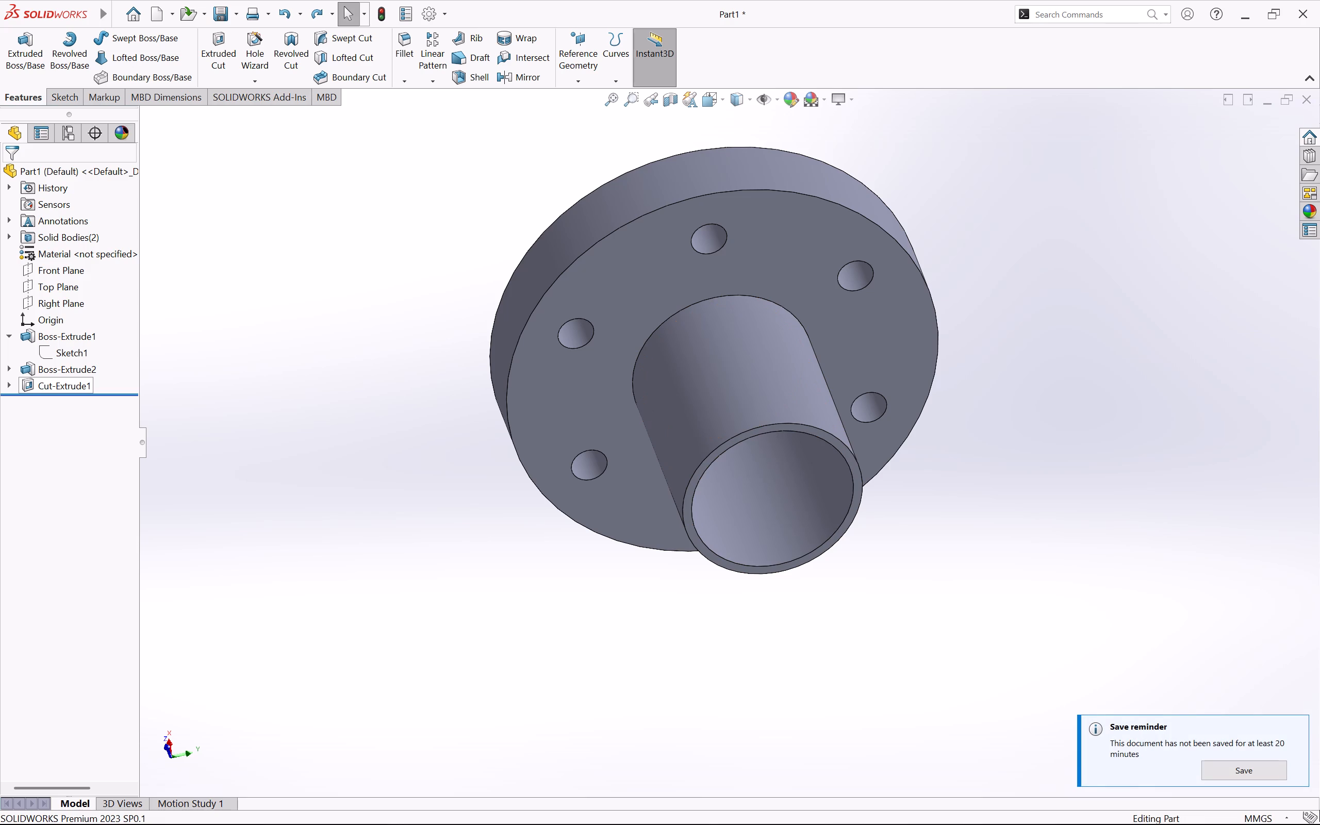
{"action": "left_click", "coordinate": [55, 366]}
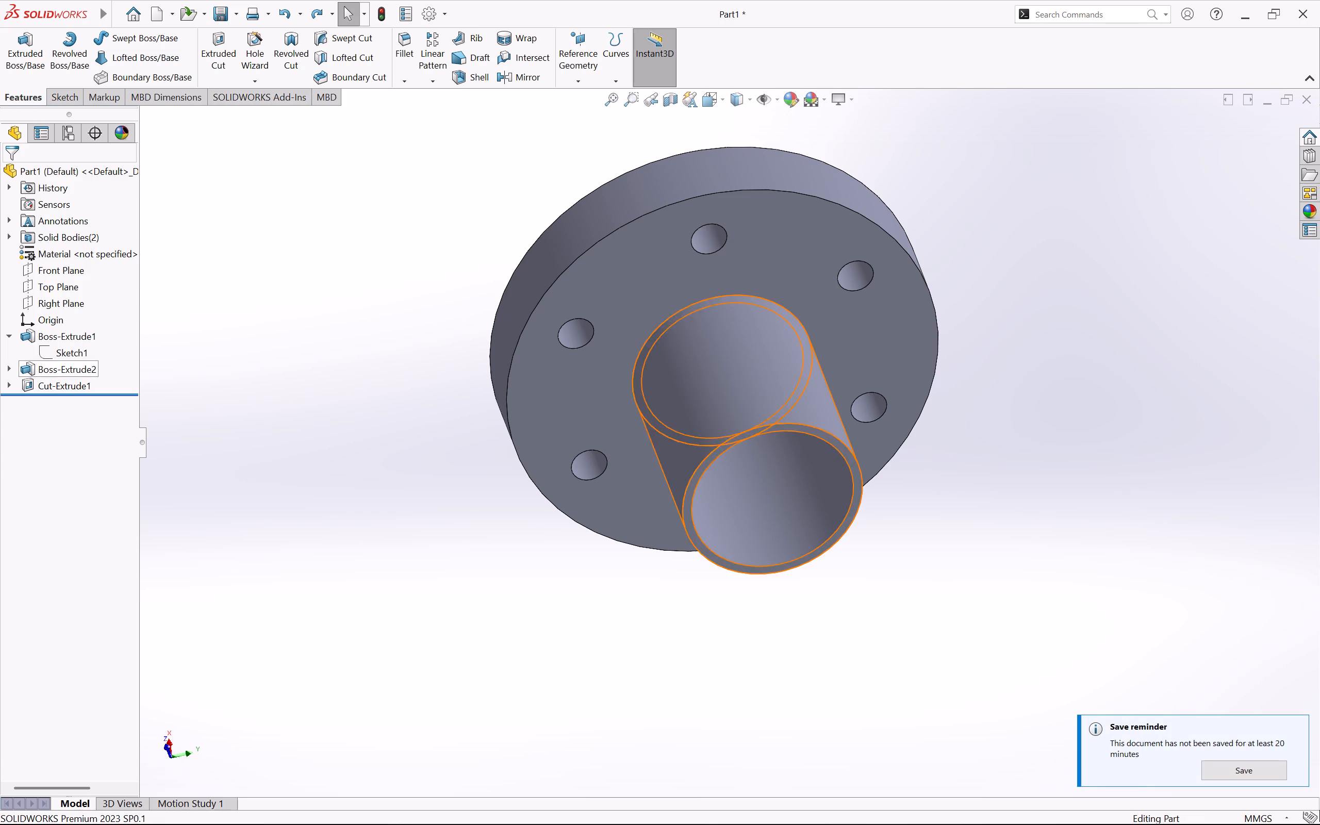
{"action": "key", "text": "Delete"}
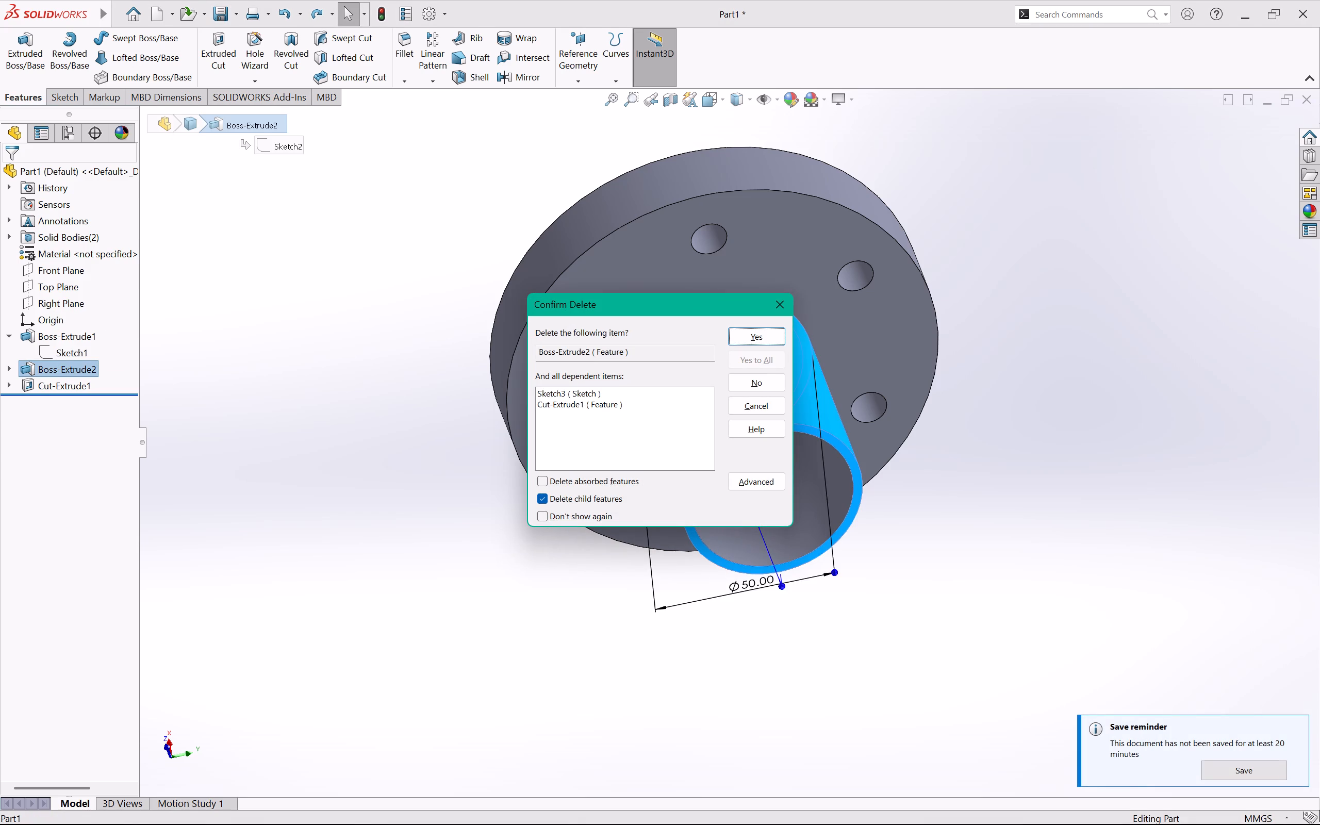
{"action": "left_click", "coordinate": [757, 338]}
{"action": "left_click", "coordinate": [319, 368]}
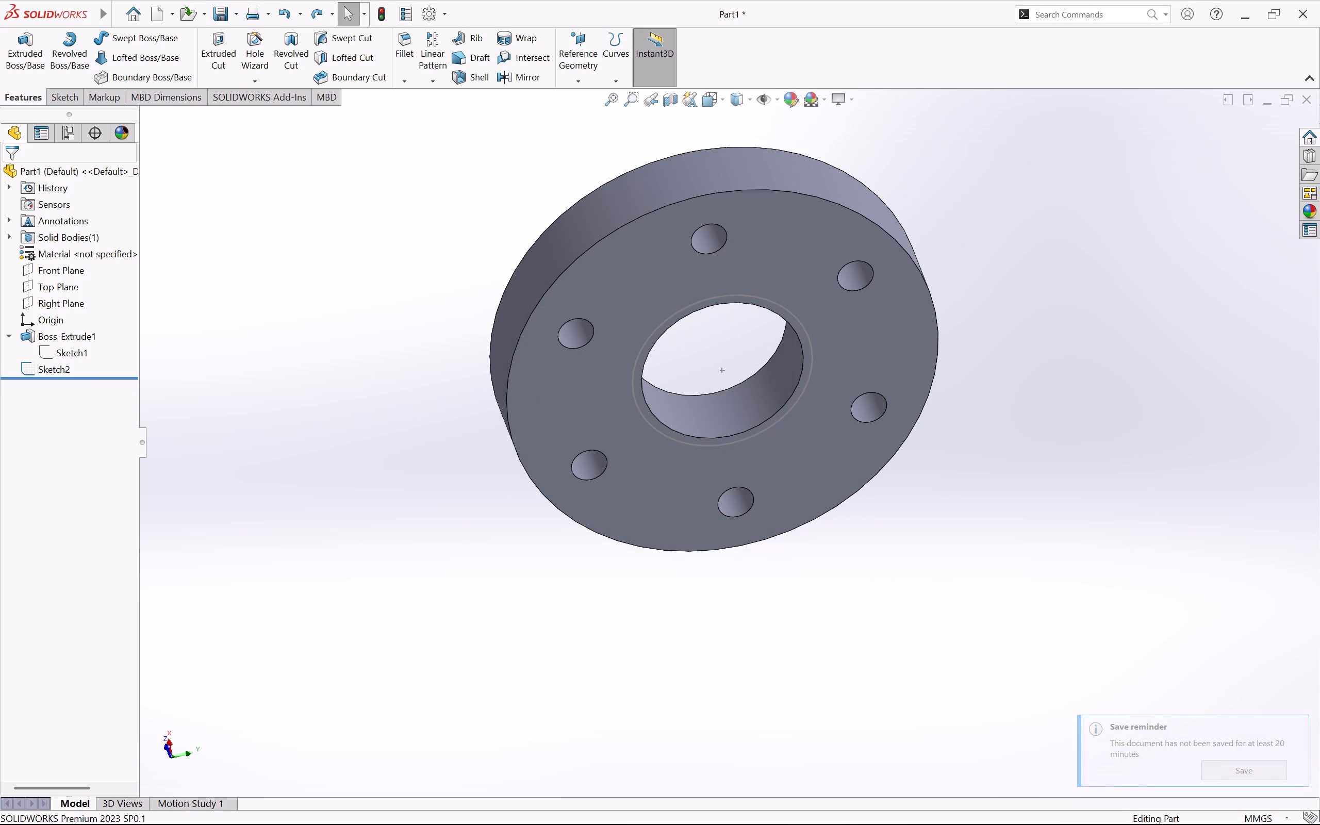
Delete the leftover boss sketch containing the 50 mm circle, Sketch2.
{"action": "middle_click_drag", "start_coordinate": [328, 355], "coordinate": [306, 238]}
{"action": "left_click", "coordinate": [84, 350]}
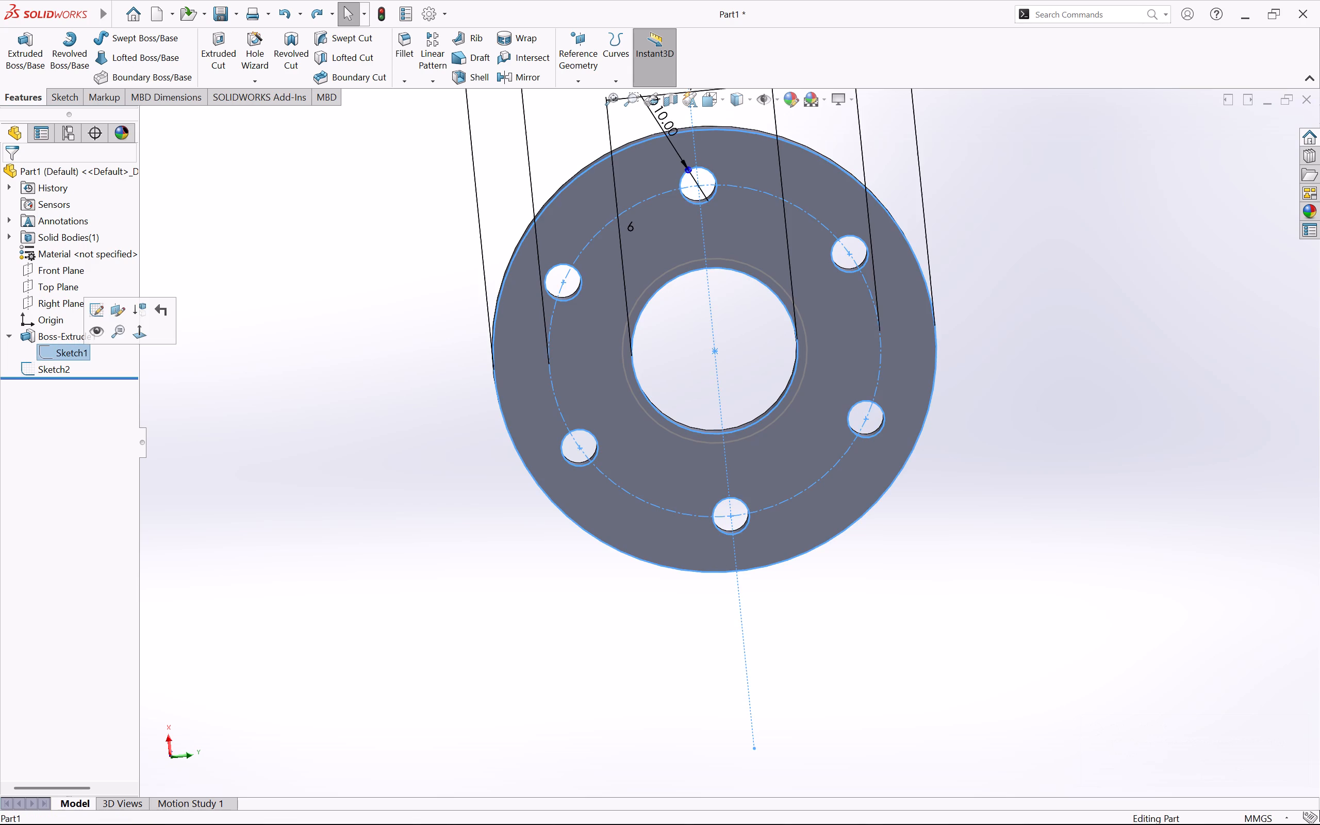
{"action": "left_click", "coordinate": [32, 367]}
{"action": "key", "text": "Delete"}
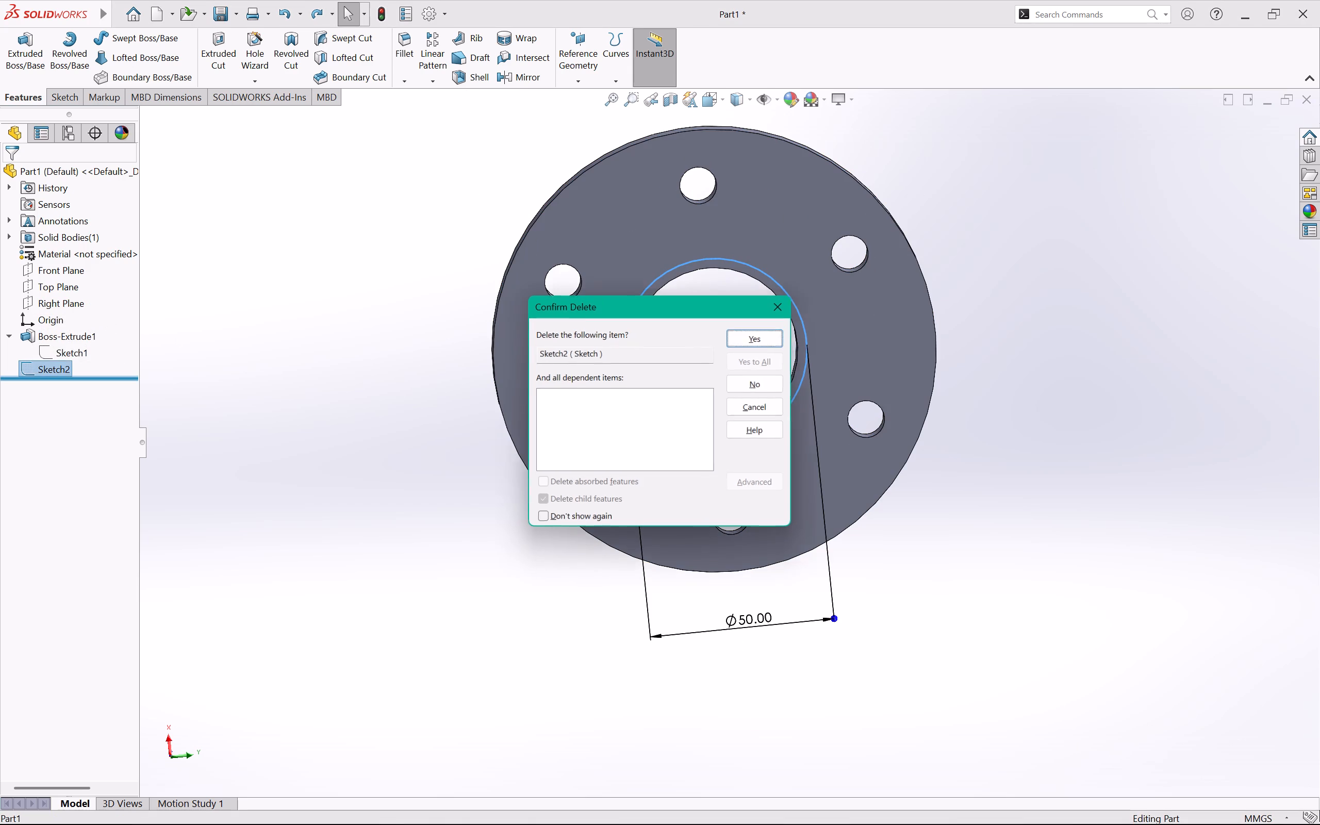
{"action": "left_click", "coordinate": [770, 338]}
Start a sketch on the flange's back face and draw a circle about 52.5 mm in diameter centred on the origin.
{"action": "middle_click_drag", "start_coordinate": [1069, 359], "coordinate": [1059, 560]}
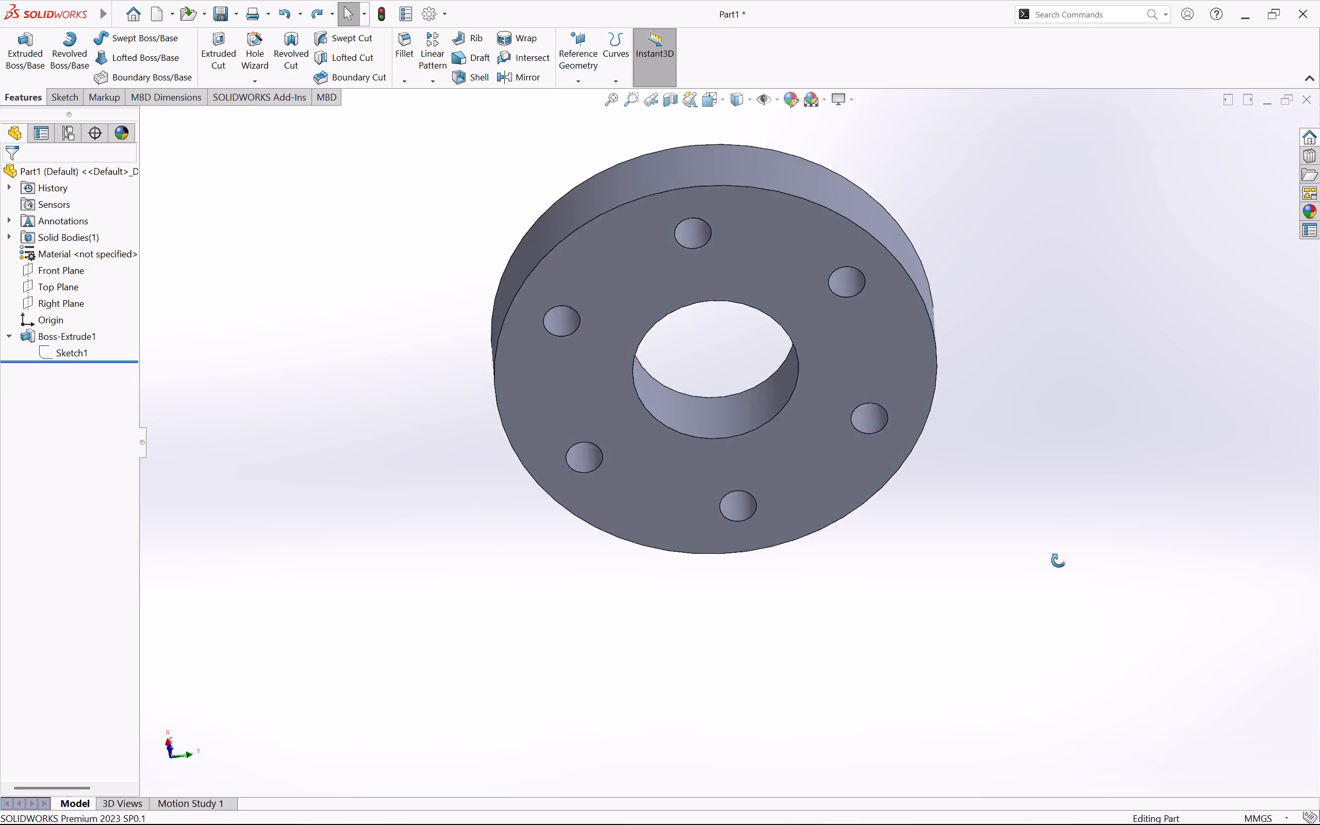
{"action": "middle_click_drag", "start_coordinate": [1059, 560], "coordinate": [1047, 618]}
{"action": "middle_click_drag", "start_coordinate": [1068, 275], "coordinate": [796, 247]}
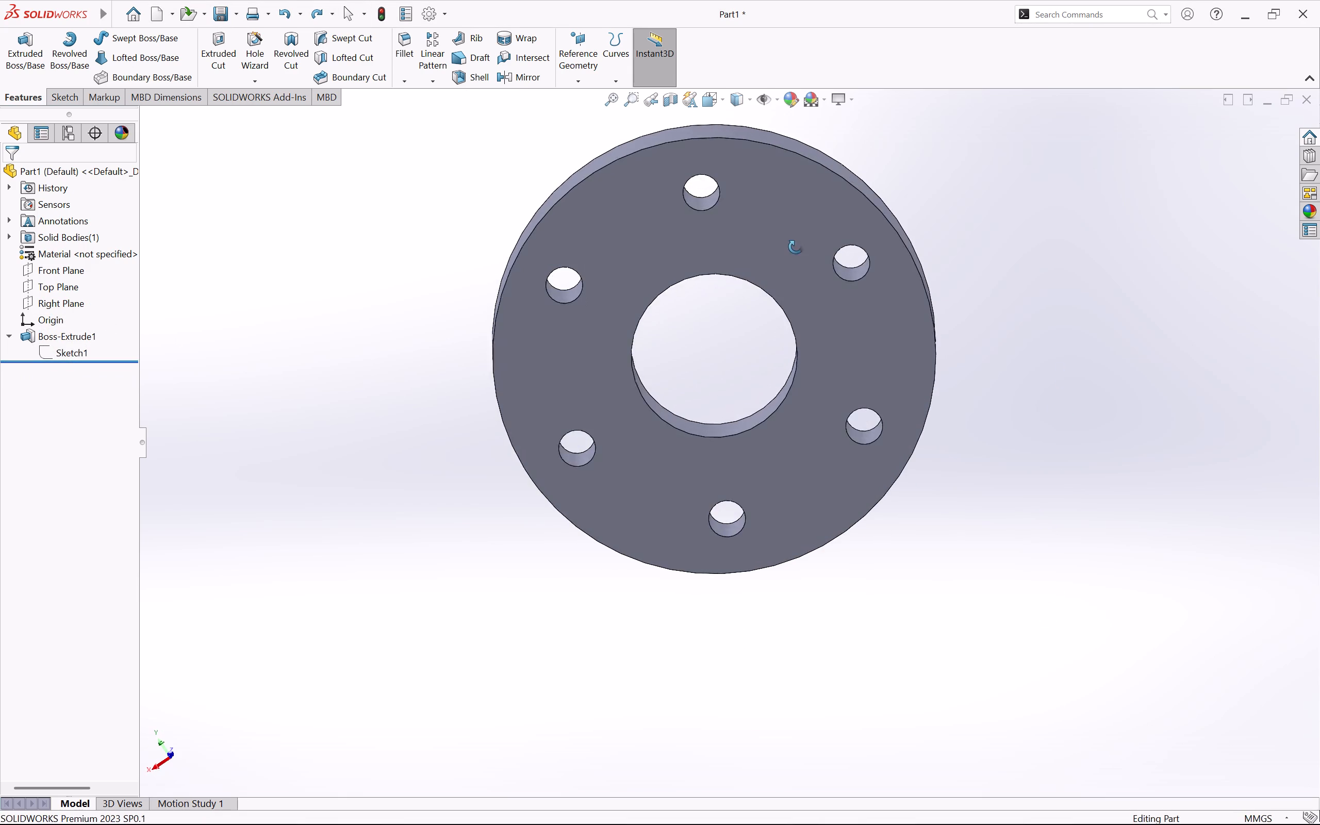
{"action": "middle_click_drag", "start_coordinate": [796, 247], "coordinate": [794, 244]}
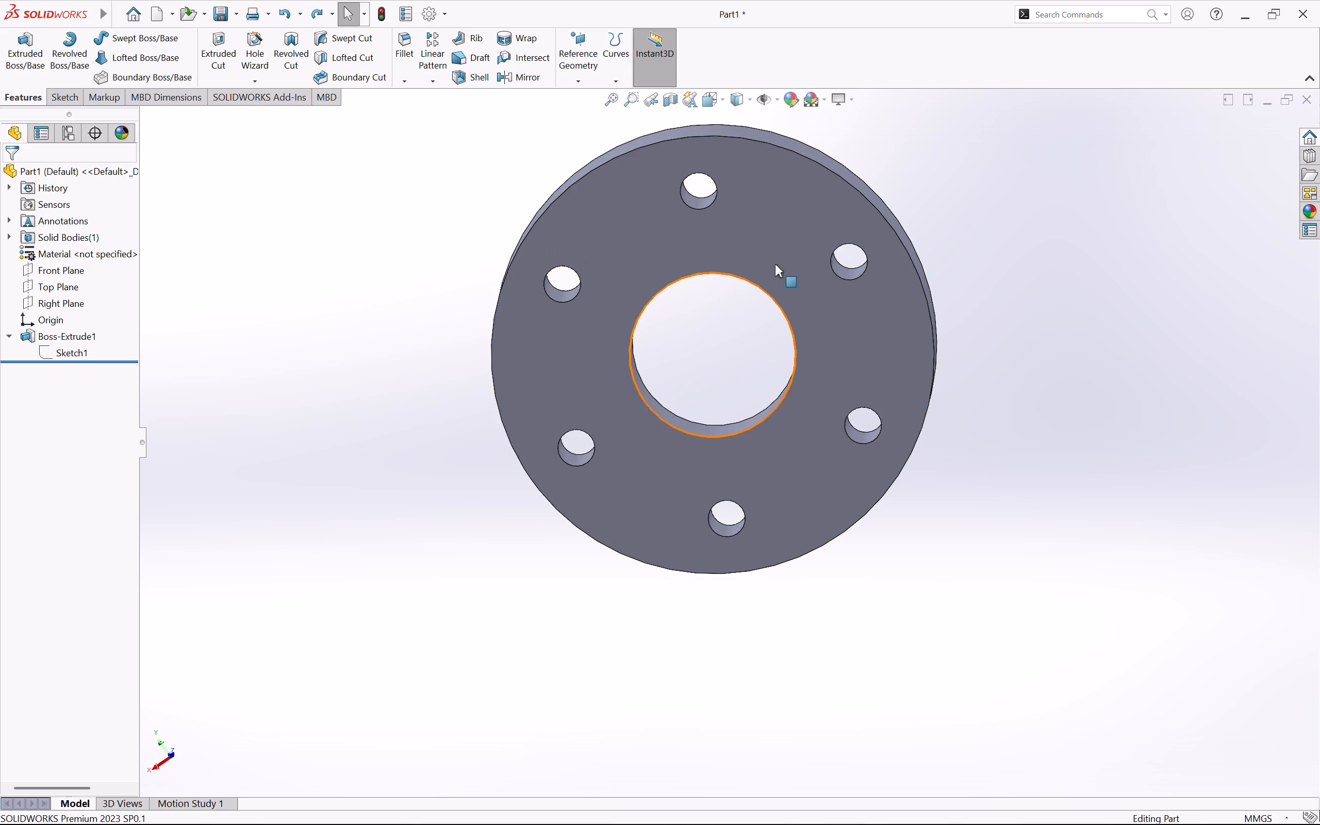
{"action": "right_click", "coordinate": [733, 245]}
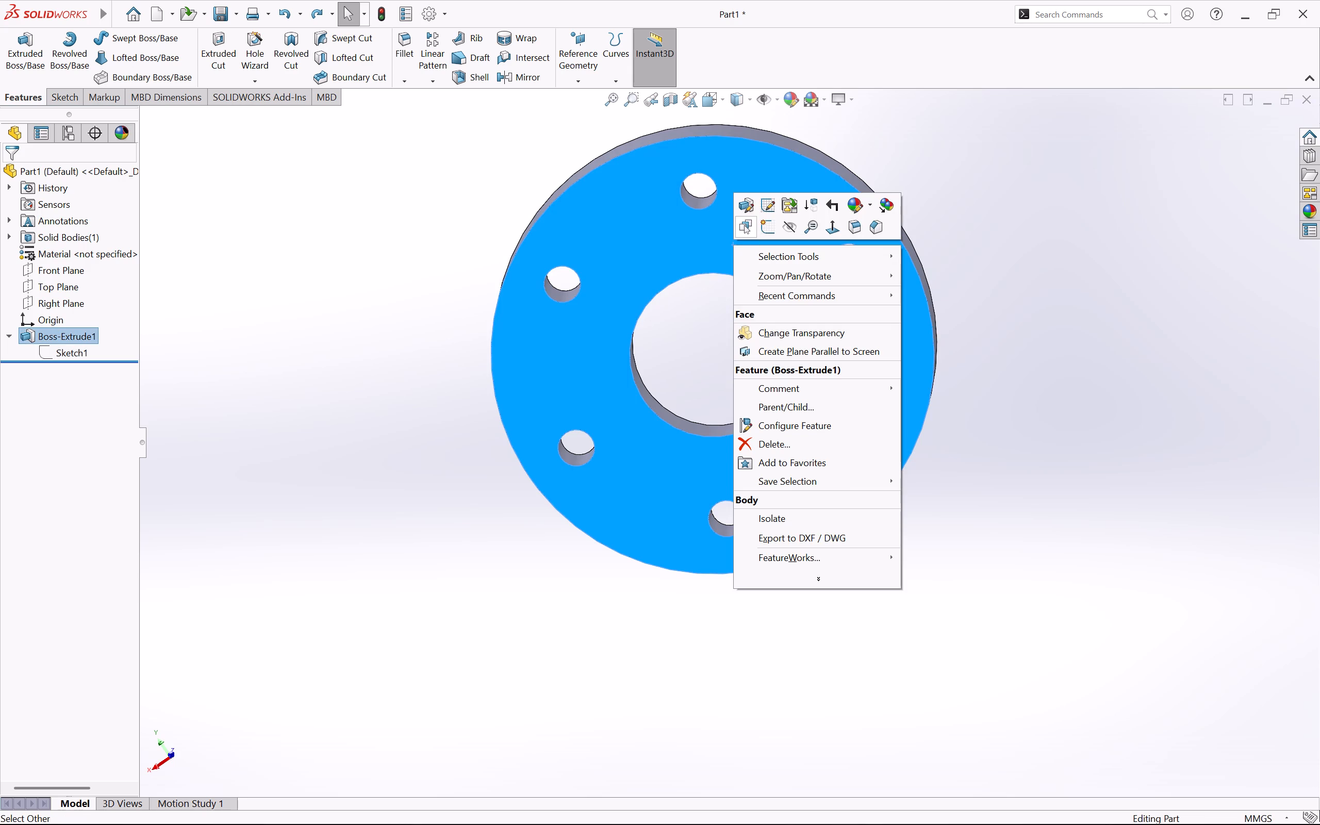
{"action": "left_click", "coordinate": [761, 228]}
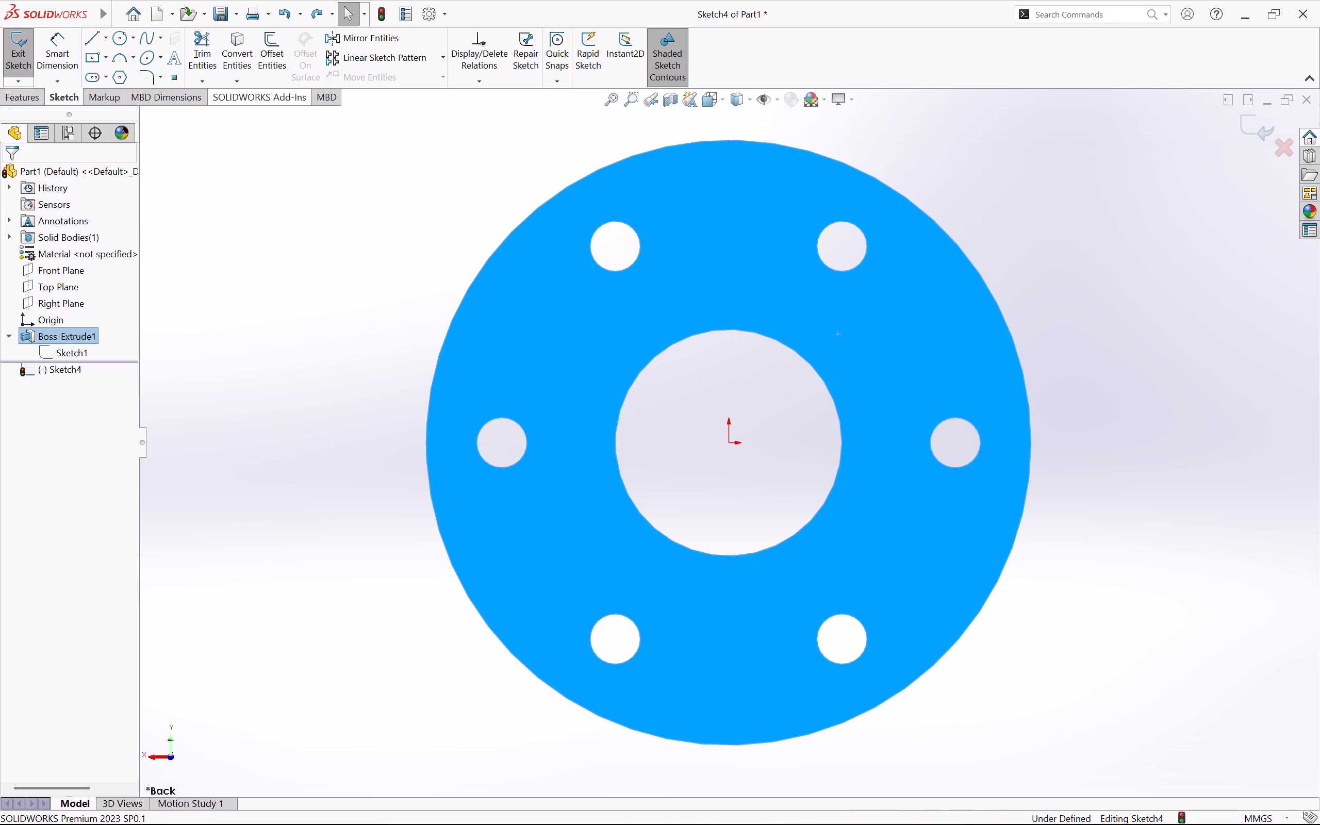
{"action": "left_click", "coordinate": [122, 43]}
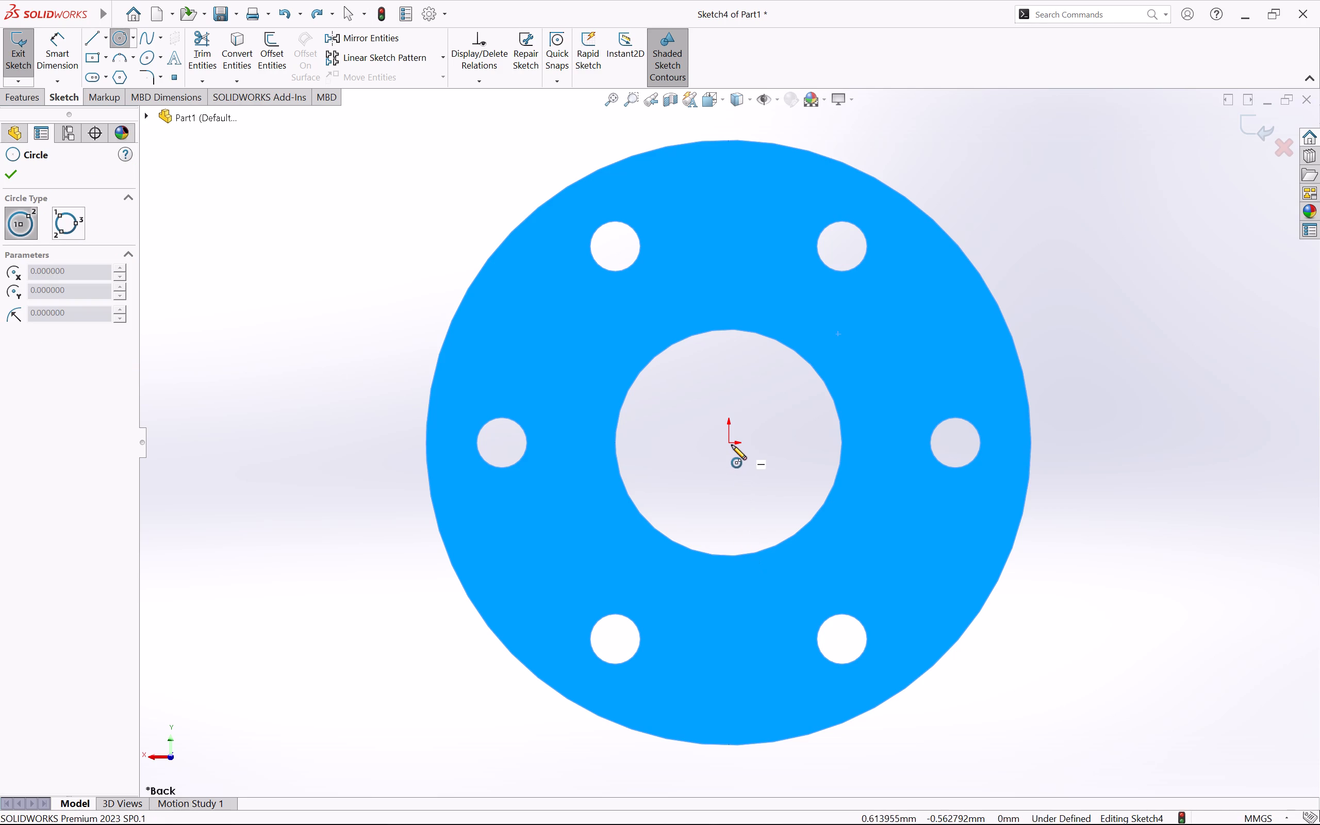
{"action": "left_click", "coordinate": [731, 443]}
{"action": "left_click", "coordinate": [846, 504]}
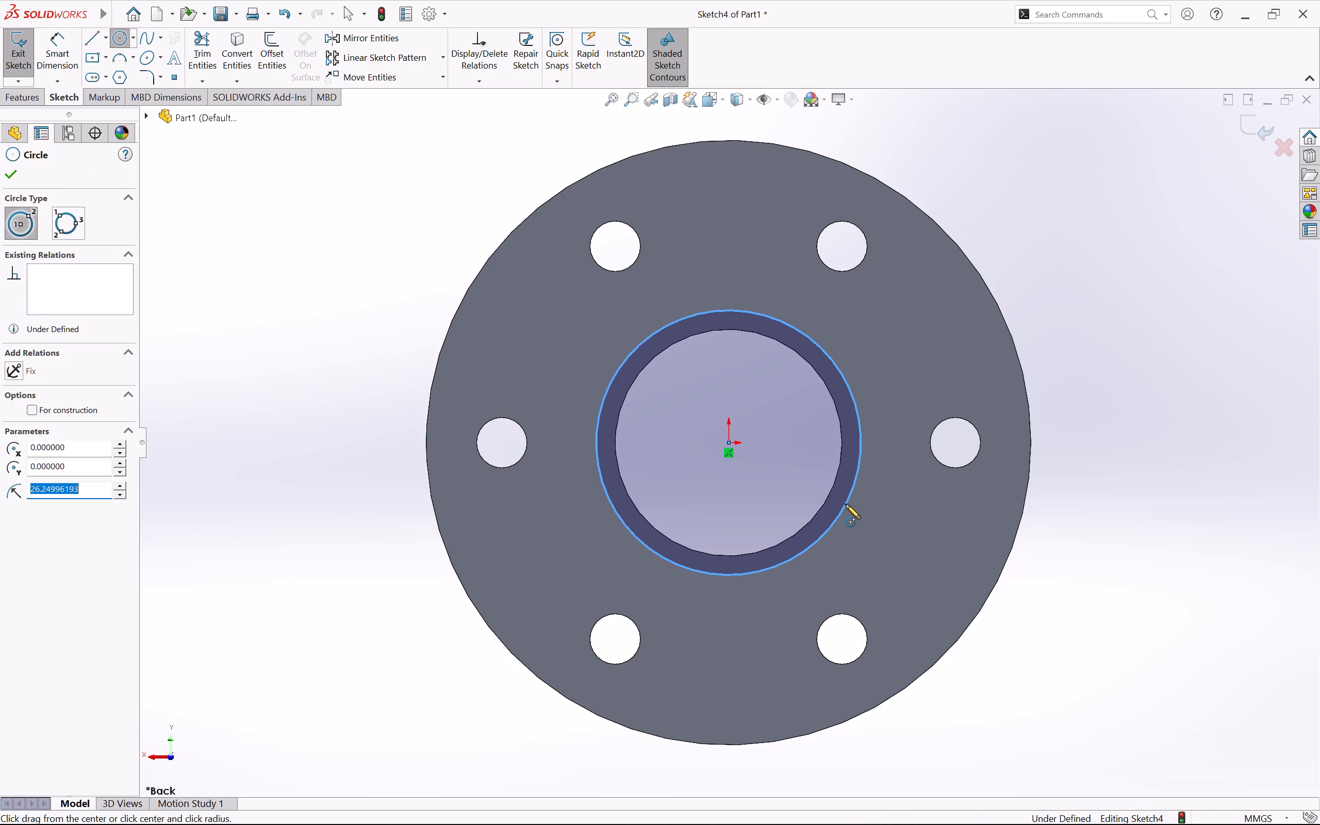
{"action": "key", "text": "Escape"}
Dimension the new circle's diameter at 20 mm, placing the dimension outside the flange.
{"action": "right_click_drag", "start_coordinate": [1045, 490], "coordinate": [1107, 305]}
{"action": "left_click_drag", "start_coordinate": [861, 456], "coordinate": [869, 456]}
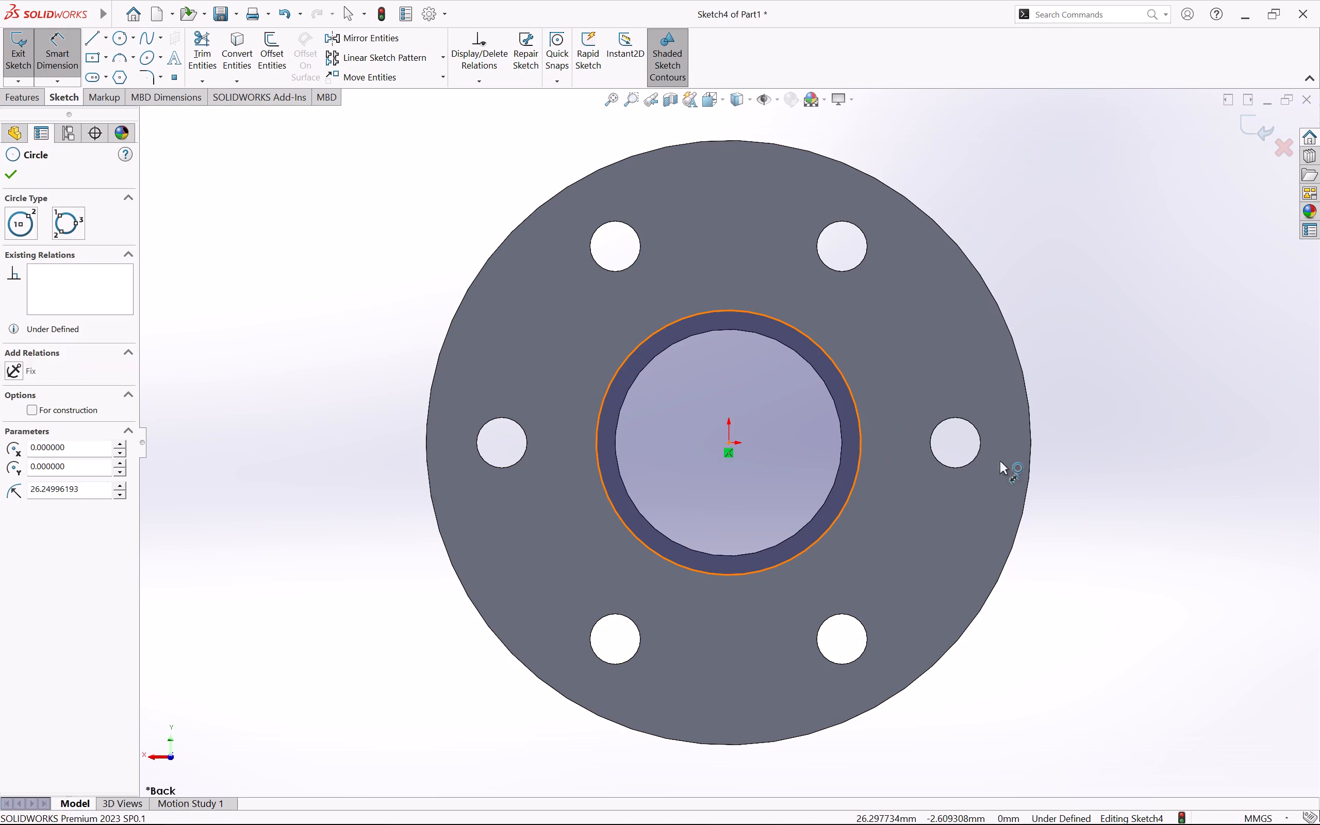
{"action": "left_click", "coordinate": [1097, 422]}
{"action": "key", "text": "BackSpace"}
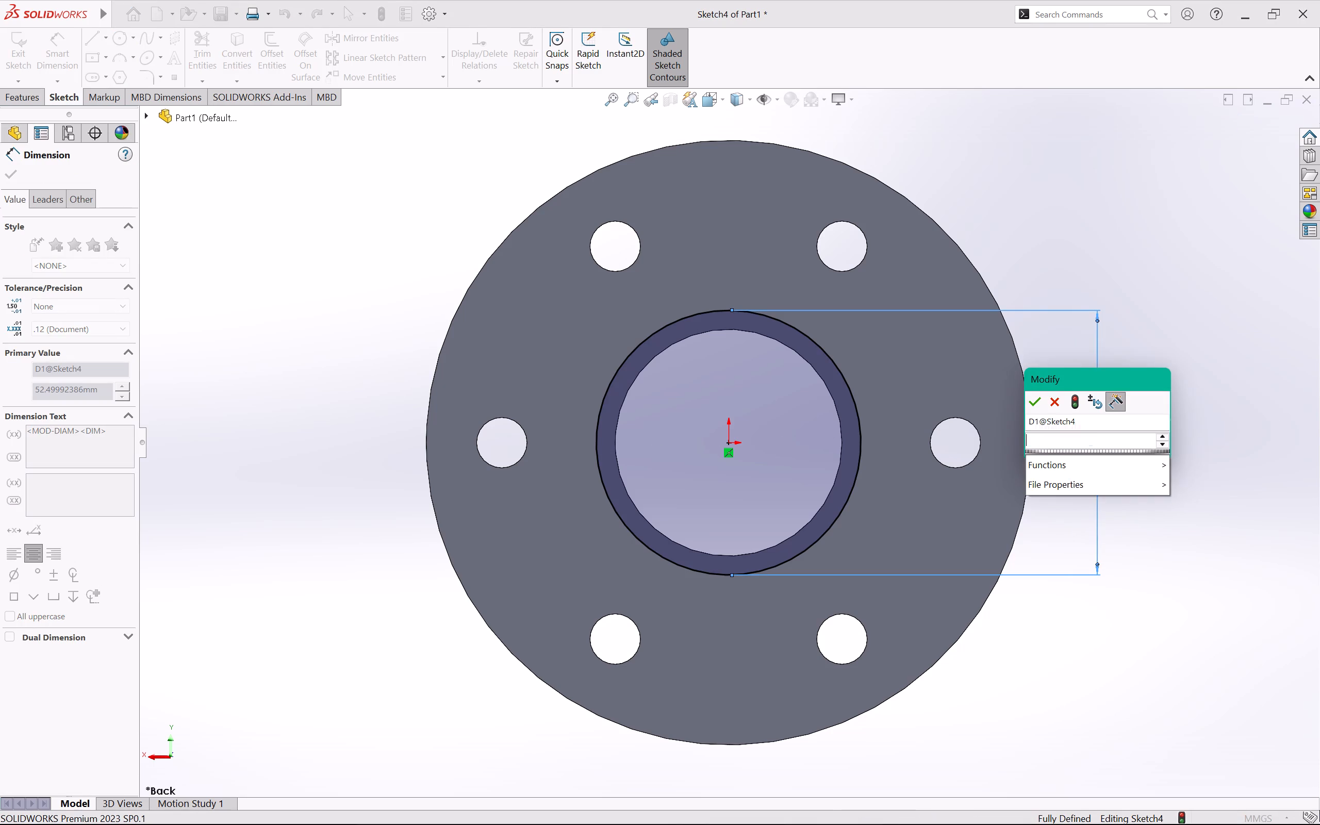
{"action": "type", "text": "20"}
{"action": "key", "text": "Return"}
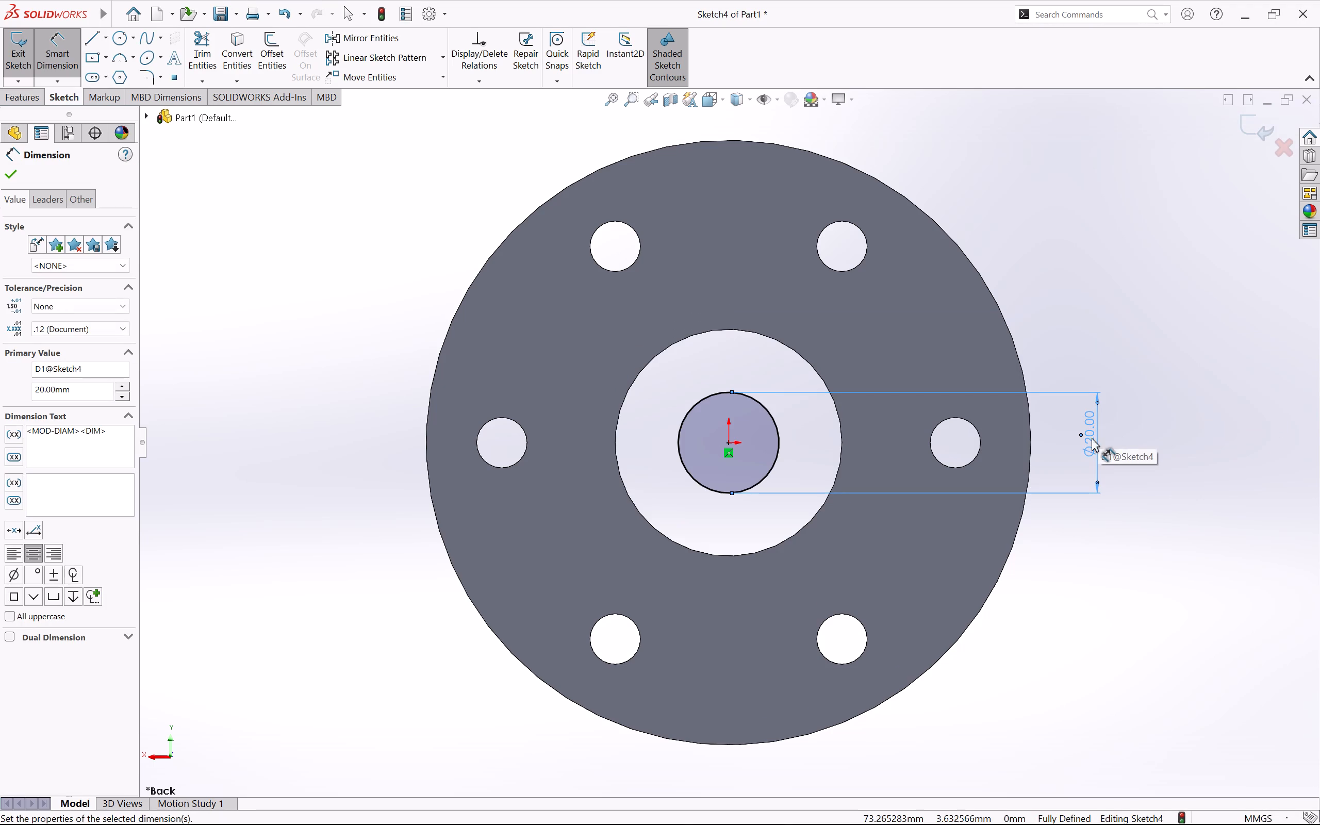
Set the circle's diameter to 50 mm and exit the sketch.
{"action": "double_click", "coordinate": [1092, 436]}
{"action": "key", "text": "BackSpace"}
{"action": "type", "text": "50"}
{"action": "key", "text": "Return"}
{"action": "left_click", "coordinate": [1190, 460]}
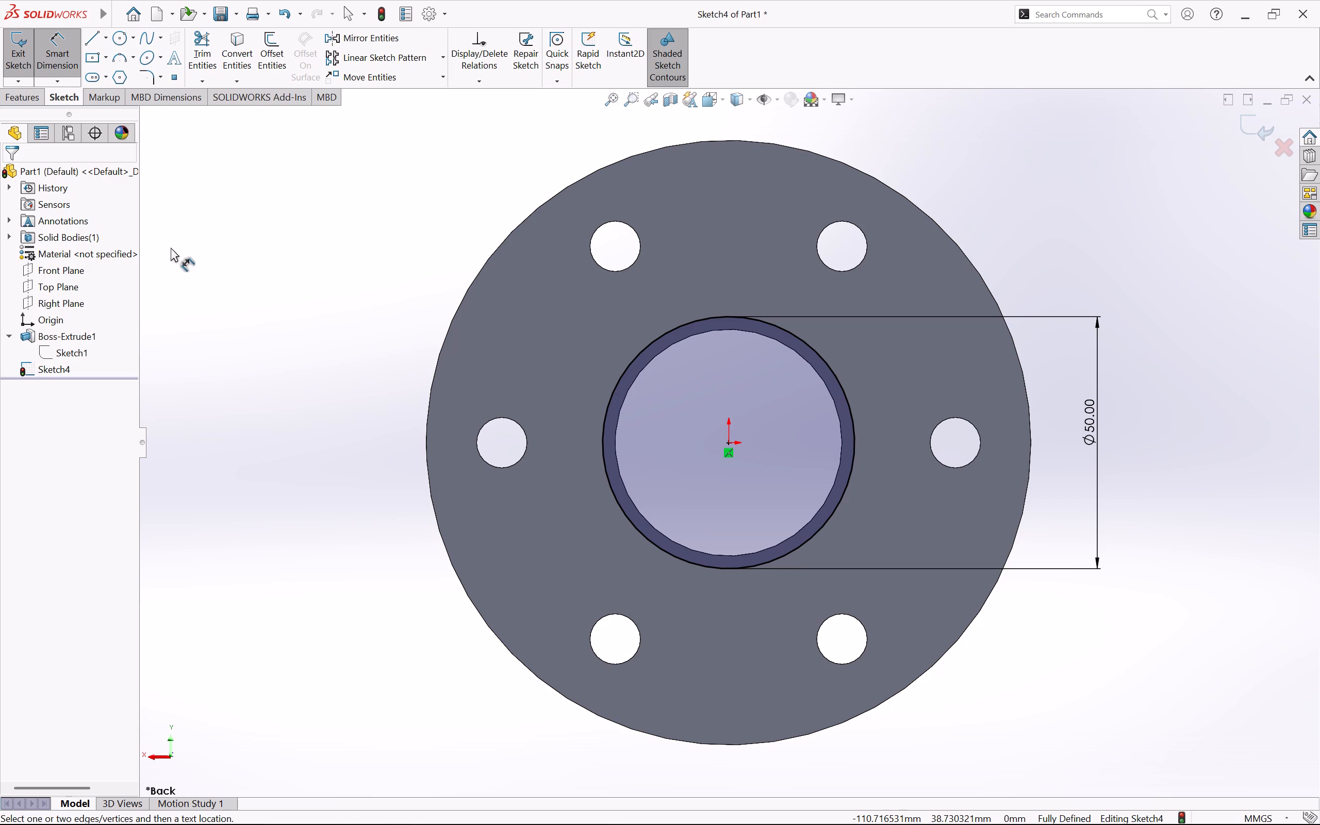
{"action": "left_click", "coordinate": [18, 53]}
Extrude the 50 mm circle as a blind boss 60 mm away from the flange, merging it with the existing body.
{"action": "left_click", "coordinate": [27, 59]}
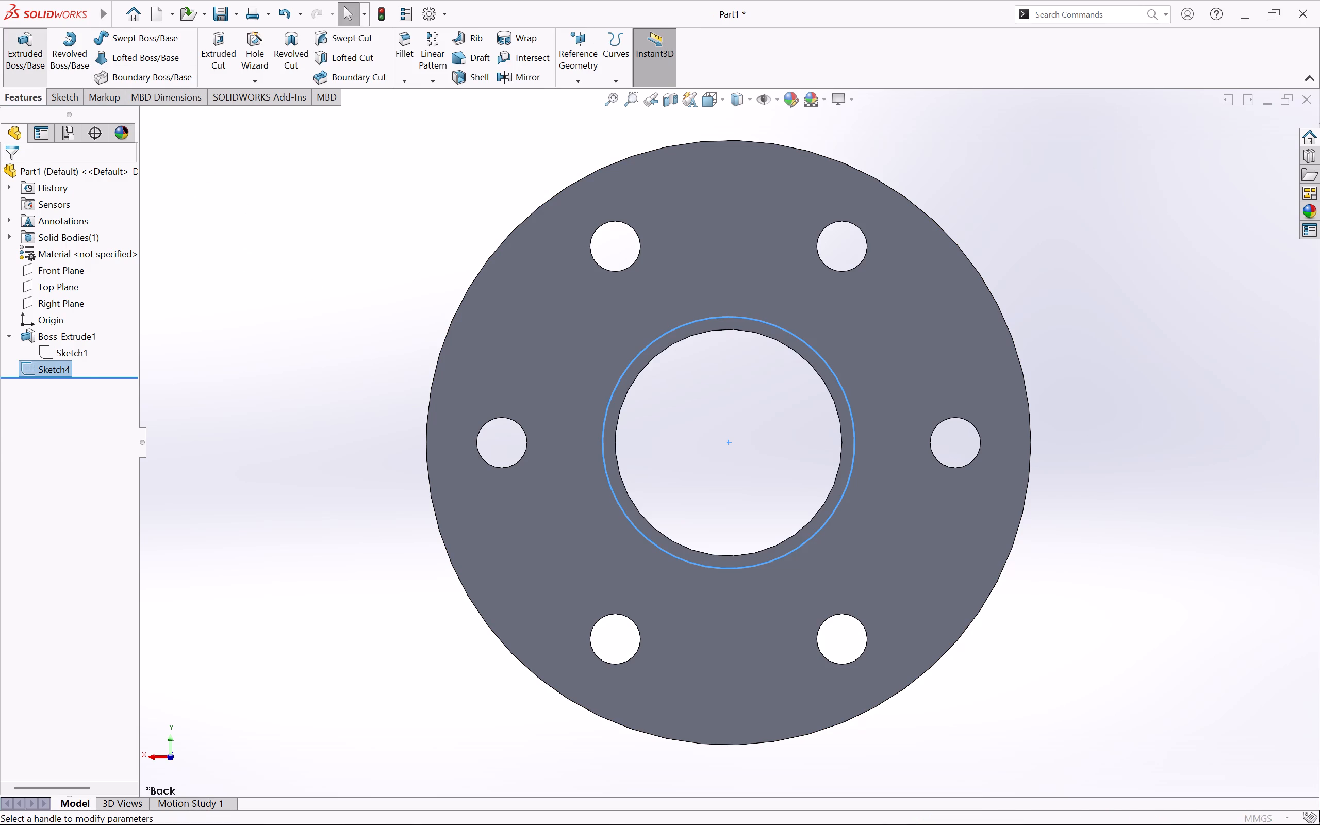
{"action": "middle_click_drag", "start_coordinate": [1171, 442], "coordinate": [1091, 467]}
{"action": "scroll", "coordinate": [1091, 467], "scroll_direction": "up", "scroll_amount": 1}
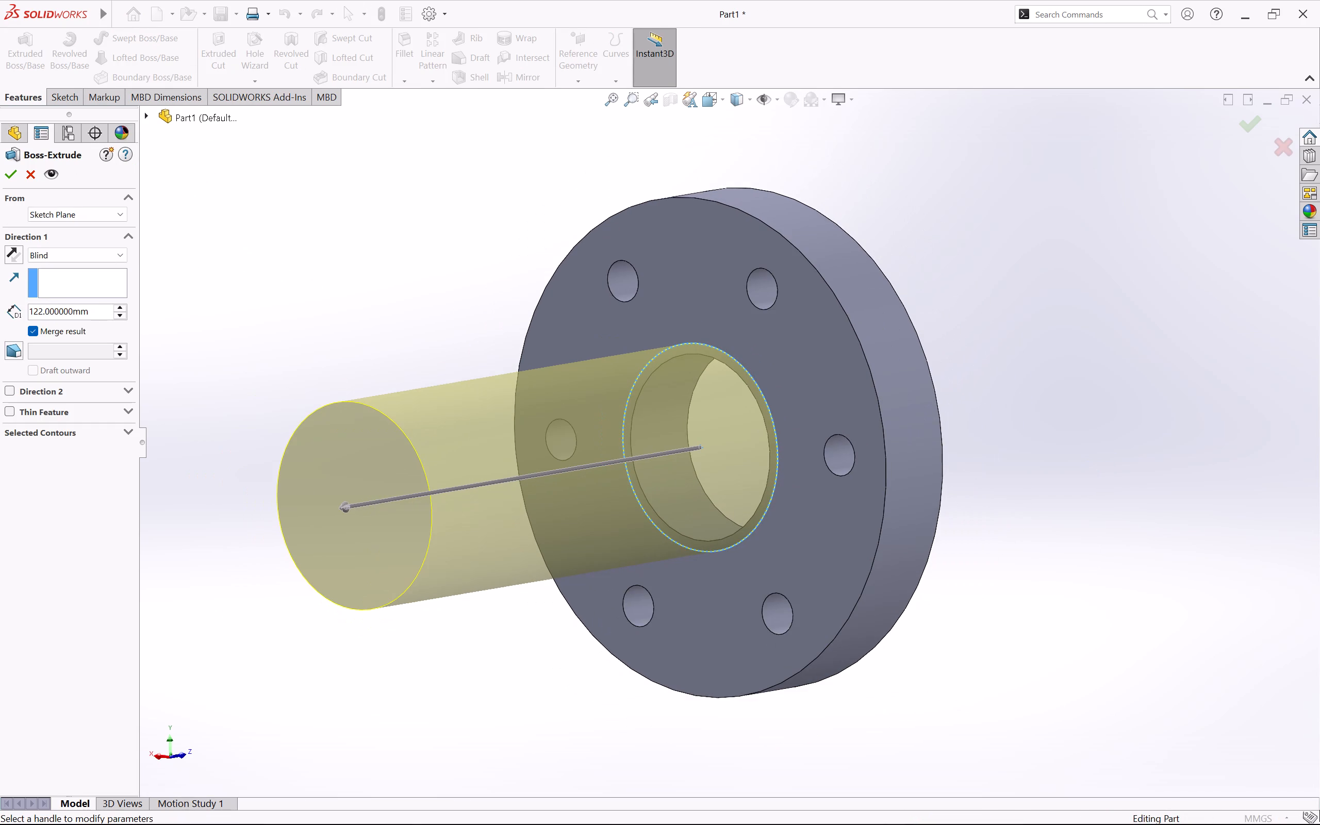
{"action": "left_click_drag", "start_coordinate": [91, 308], "coordinate": [78, 308]}
{"action": "left_click_drag", "start_coordinate": [78, 308], "coordinate": [0, 309]}
{"action": "key", "text": "BackSpace"}
{"action": "type", "text": "60"}
{"action": "key", "text": "Return"}
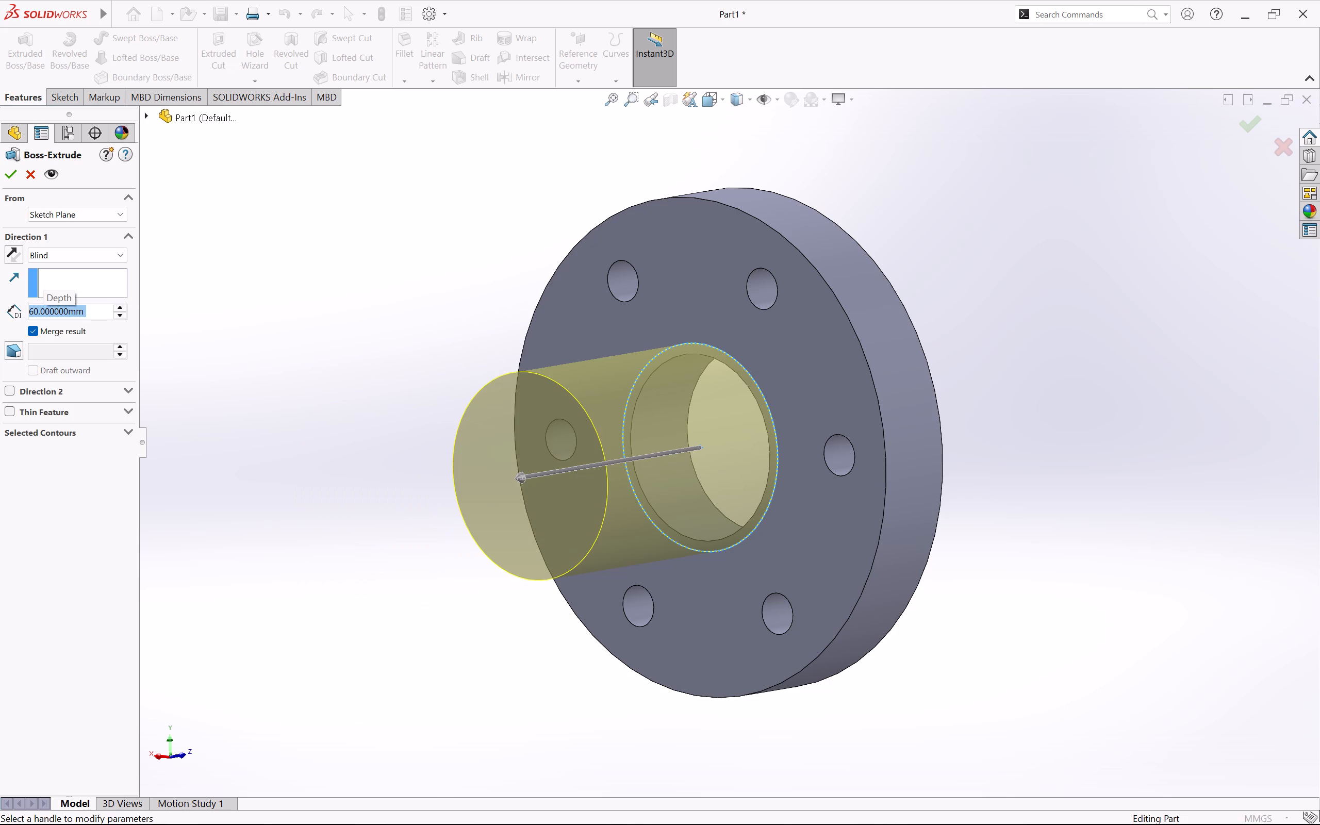
{"action": "left_click", "coordinate": [9, 183]}
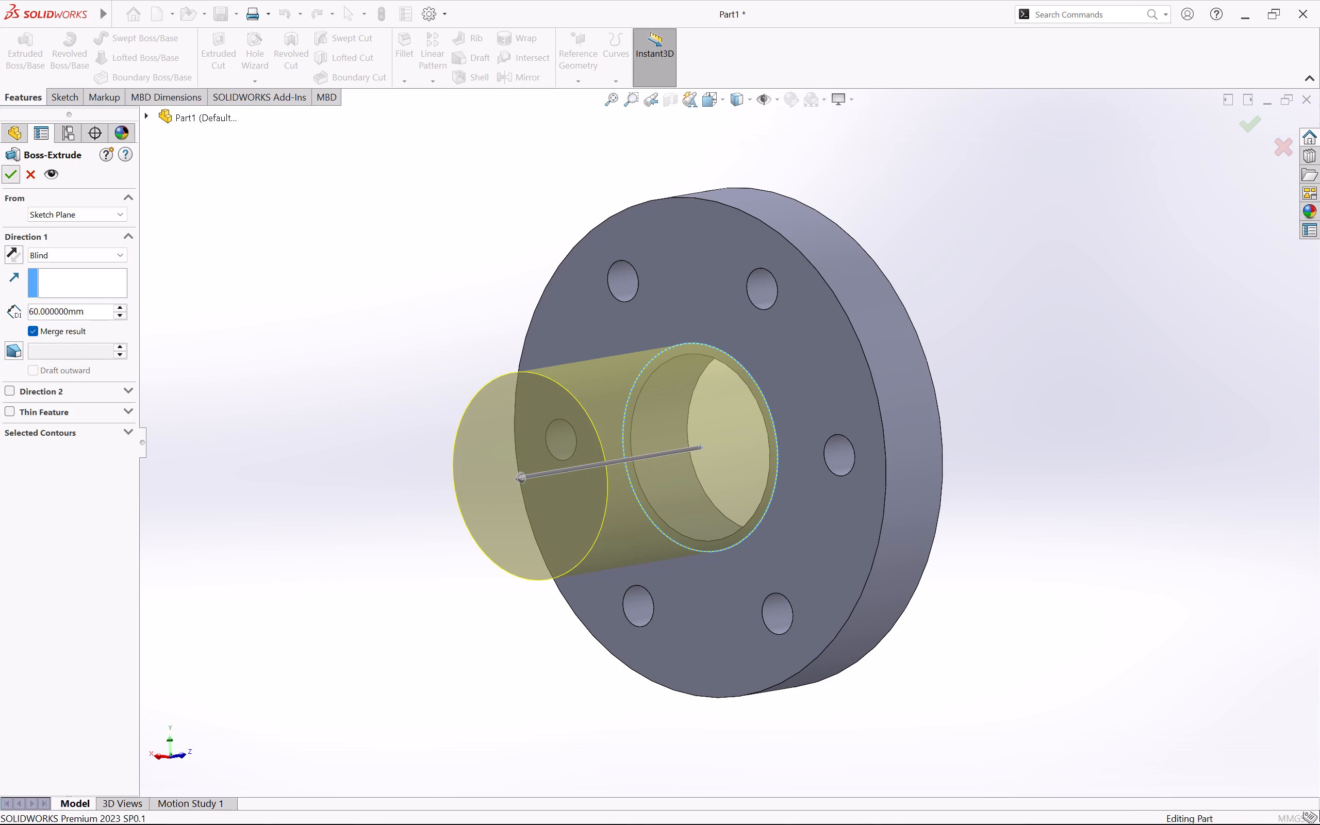
Apply a 3 mm symmetric circular fillet to the edge where the solid boss meets the flange face.
{"action": "middle_click_drag", "start_coordinate": [339, 396], "coordinate": [389, 478]}
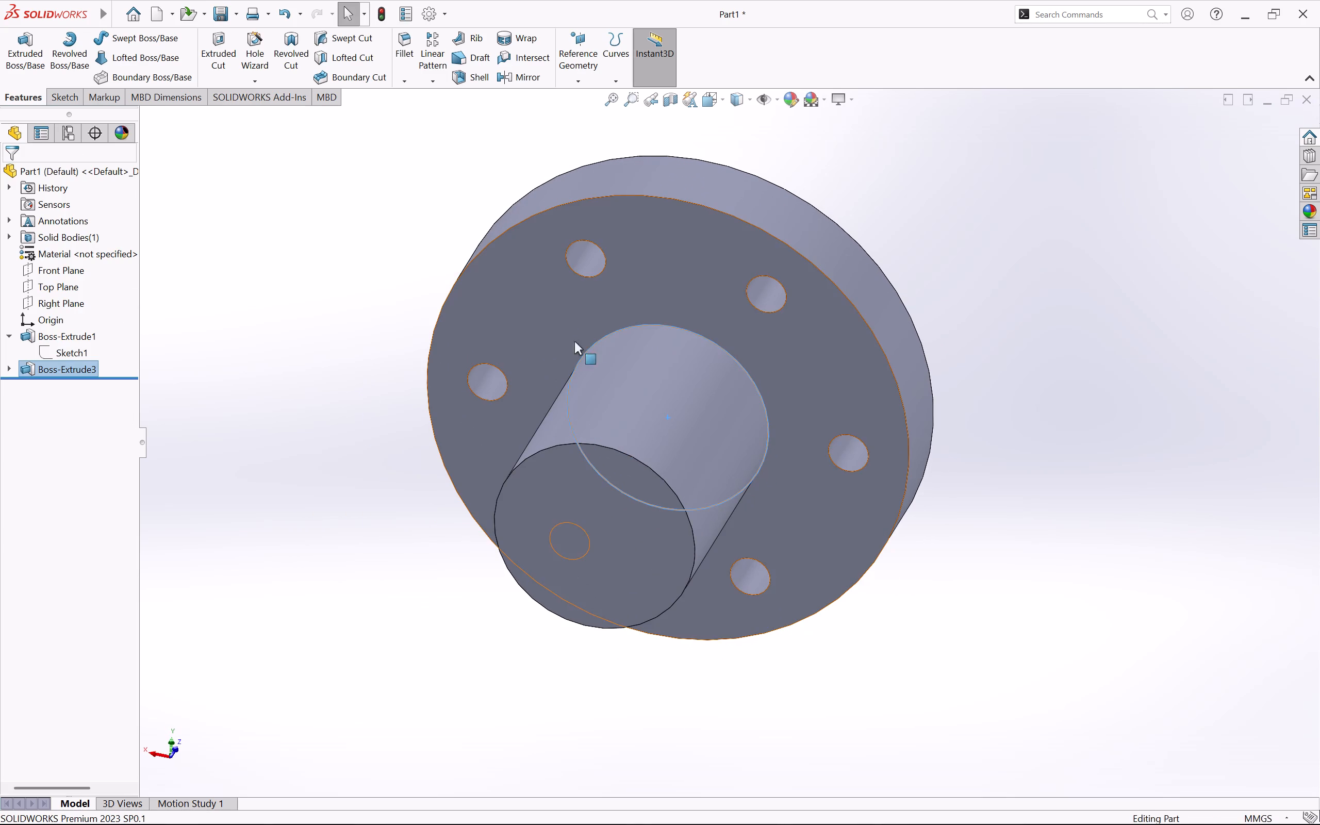
{"action": "left_click", "coordinate": [345, 307]}
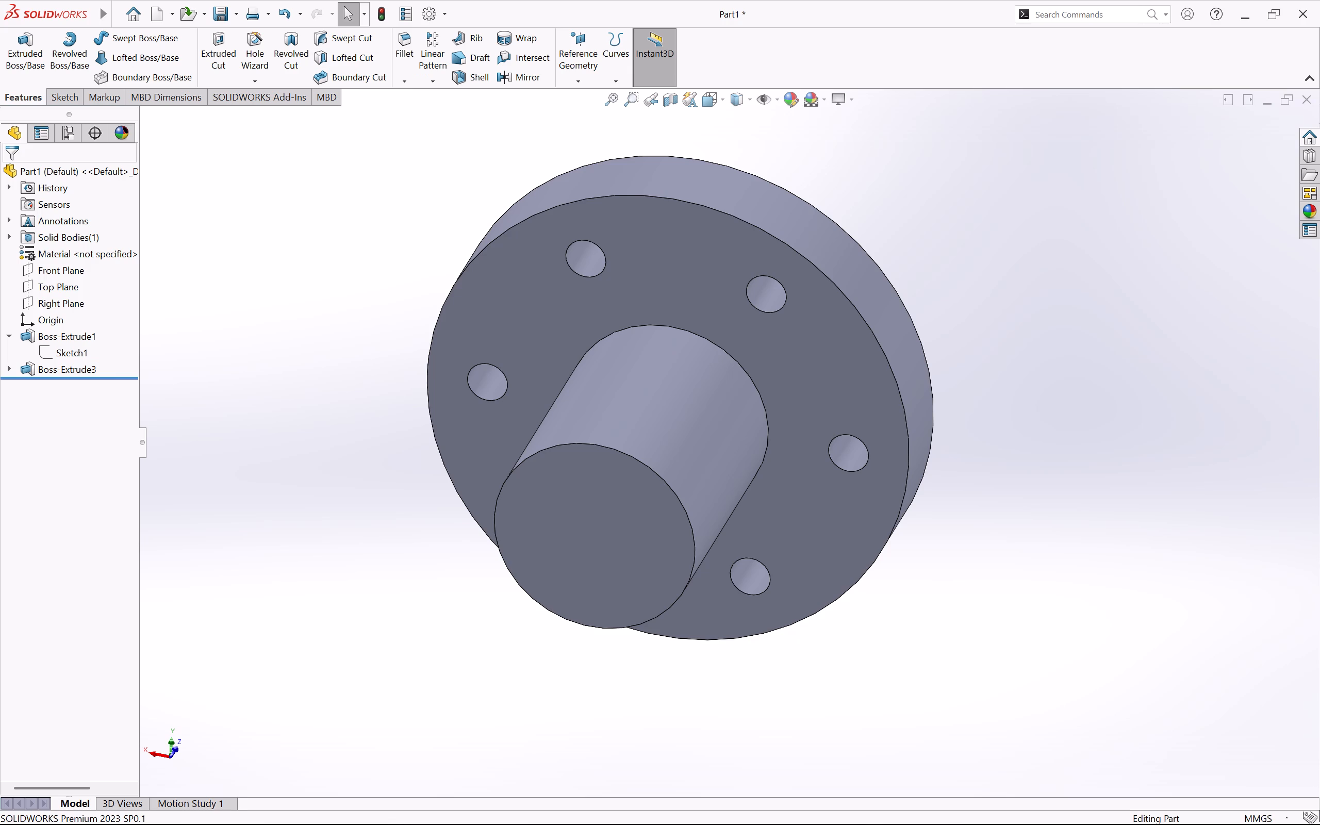
{"action": "left_click", "coordinate": [403, 38]}
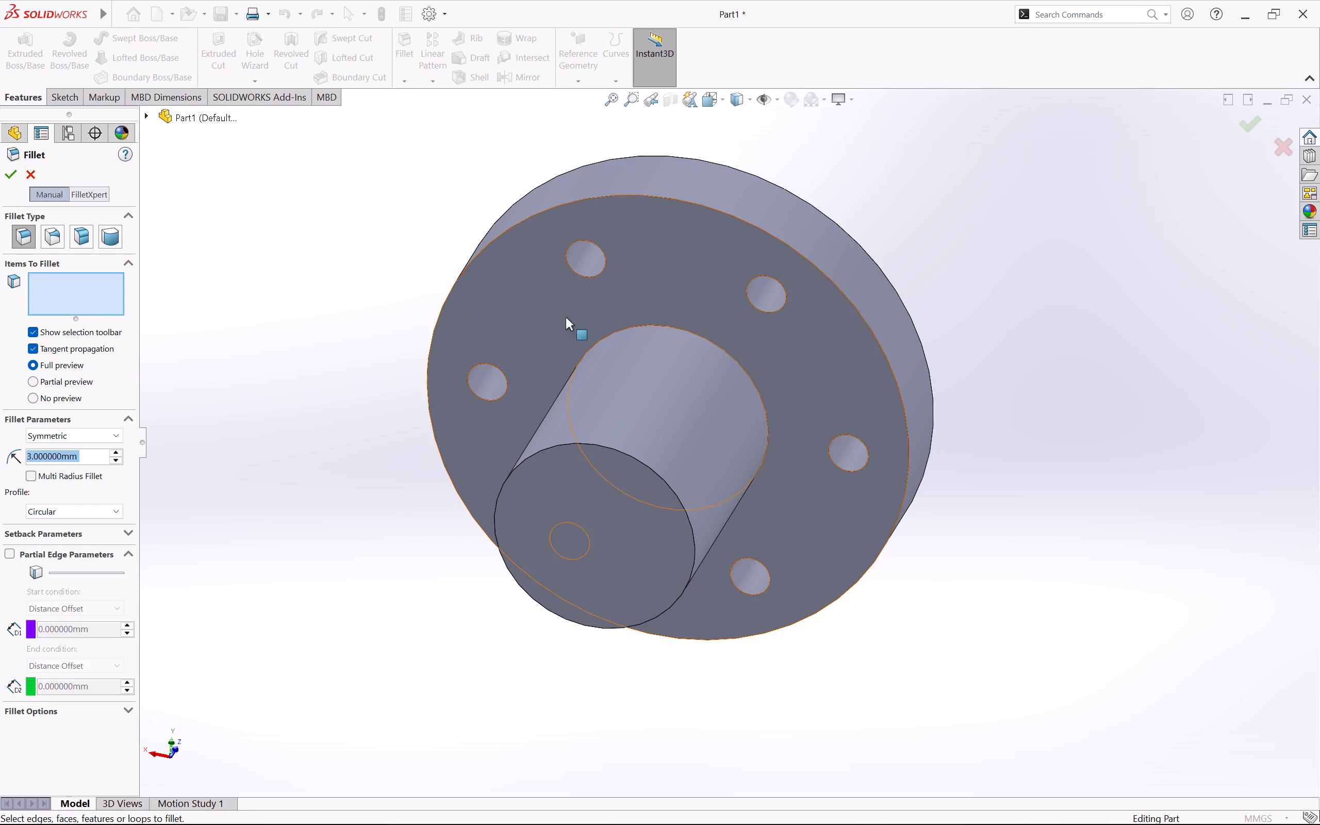
{"action": "left_click", "coordinate": [635, 326]}
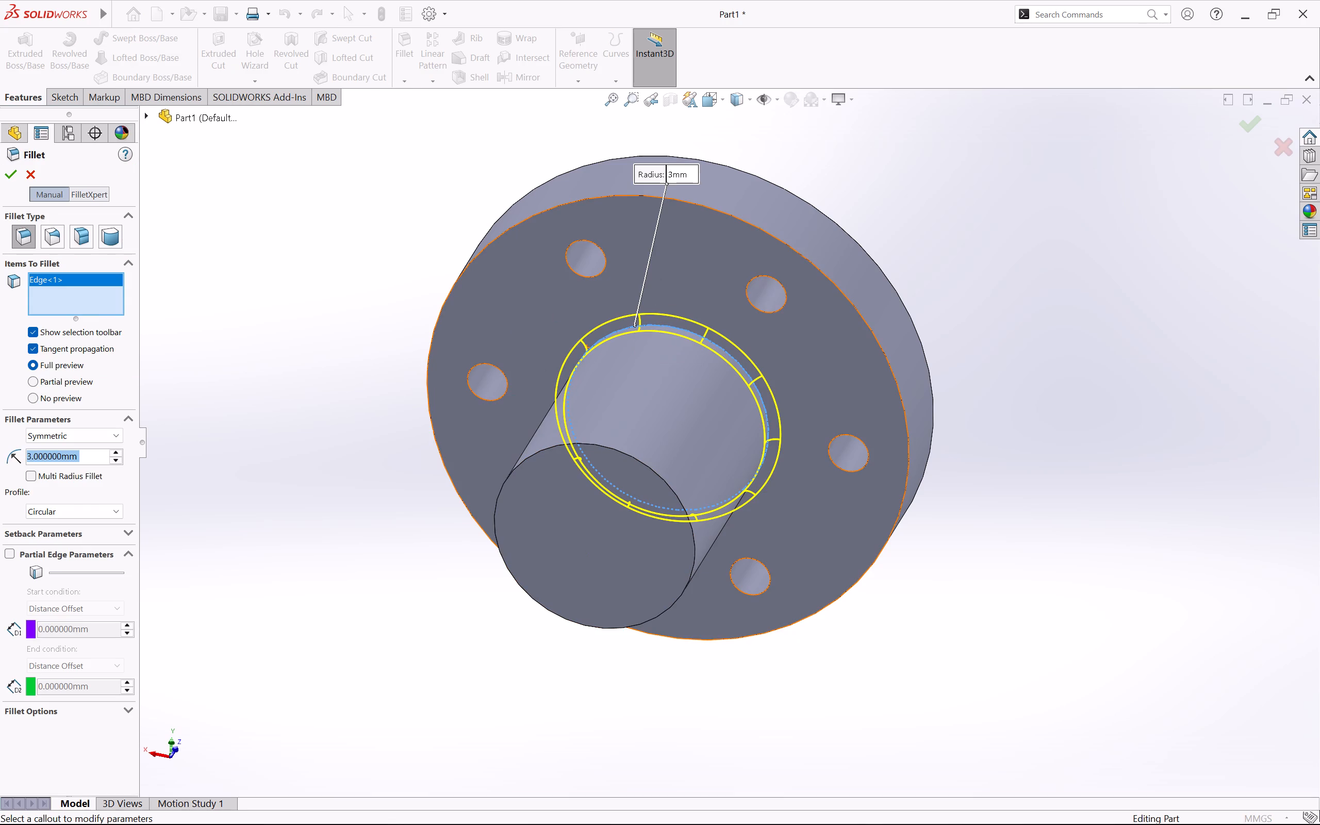
{"action": "middle_click_drag", "start_coordinate": [247, 353], "coordinate": [233, 493]}
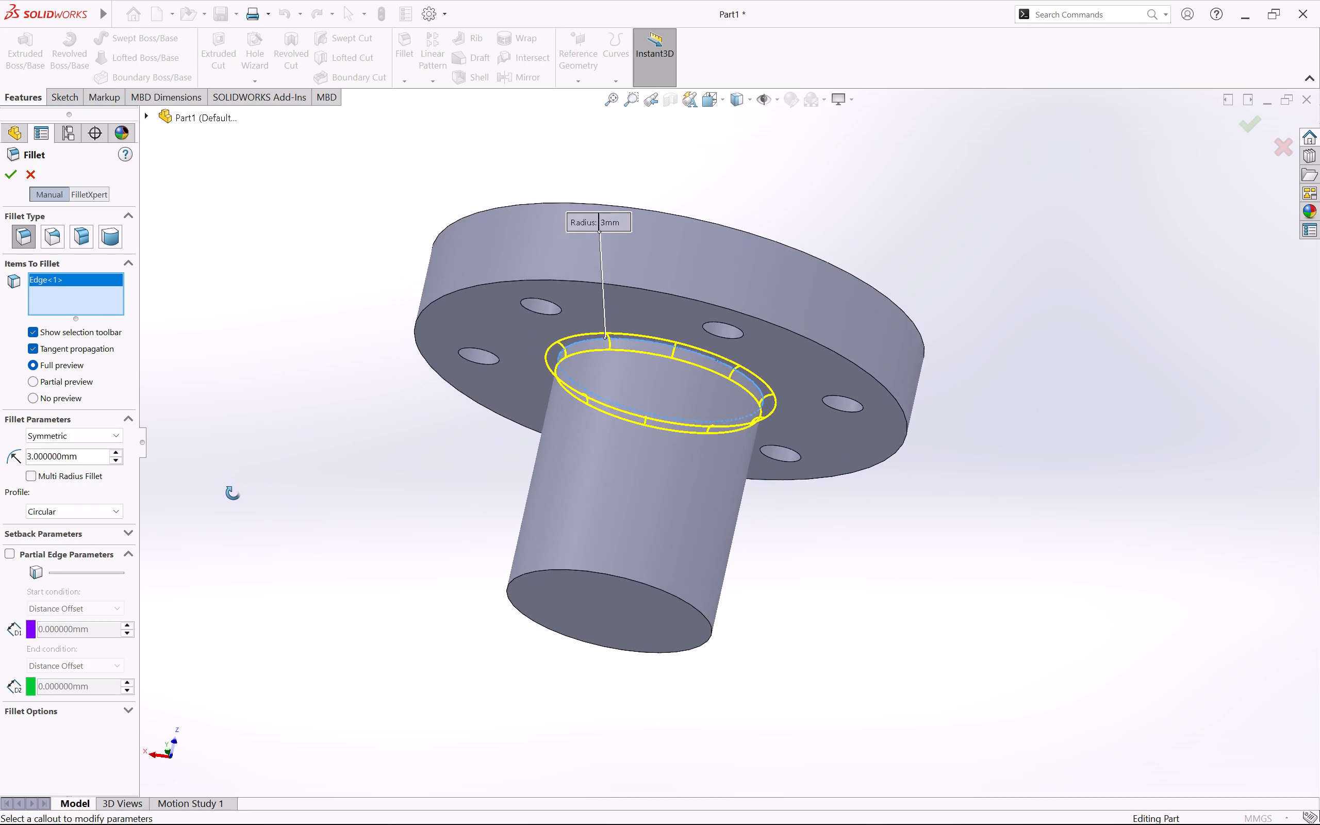
{"action": "middle_click_drag", "start_coordinate": [233, 493], "coordinate": [231, 467]}
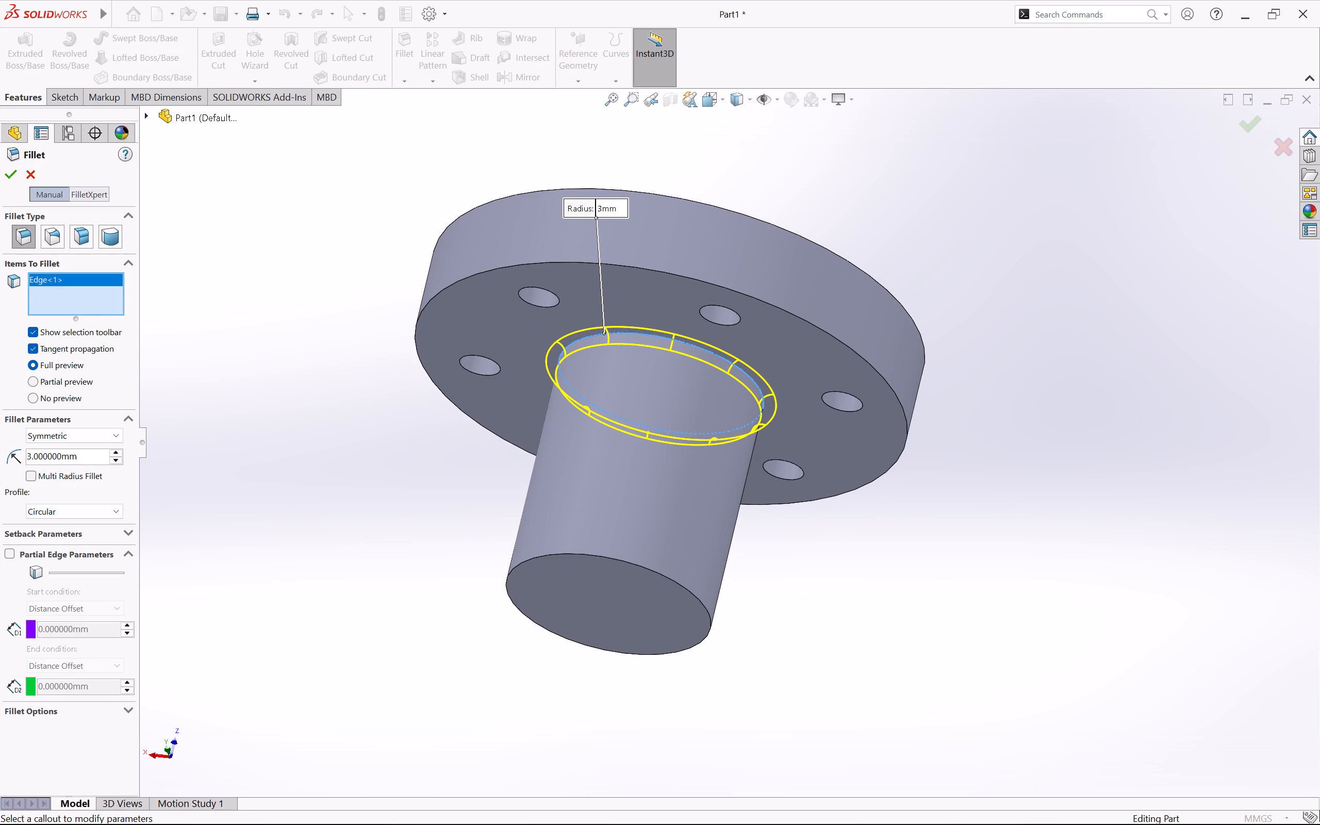
{"action": "left_click", "coordinate": [14, 178]}
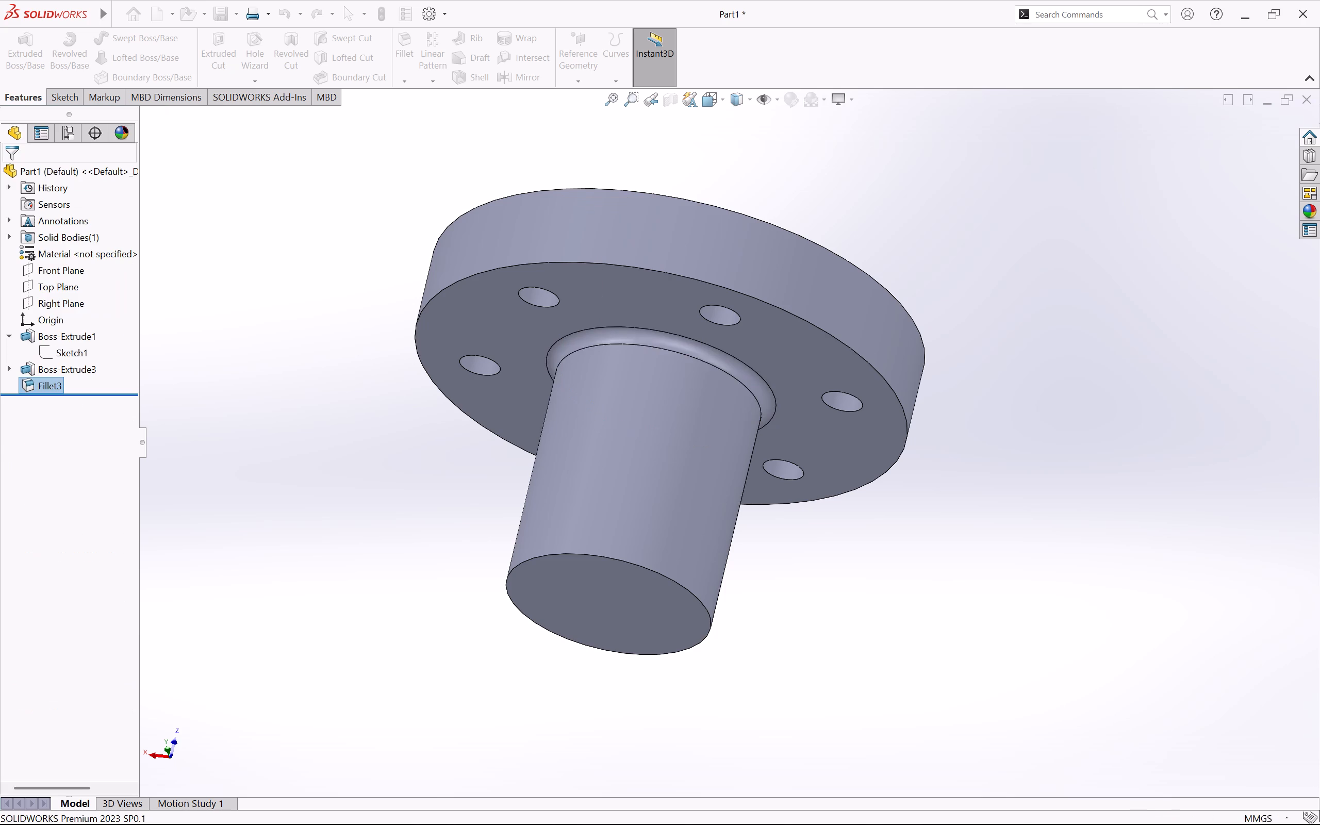
Sketch on the boss's free end face a circle offset 2.5 mm inward from the face's edge, and exit the sketch.
{"action": "middle_click_drag", "start_coordinate": [359, 375], "coordinate": [331, 262]}
{"action": "right_click", "coordinate": [575, 543]}
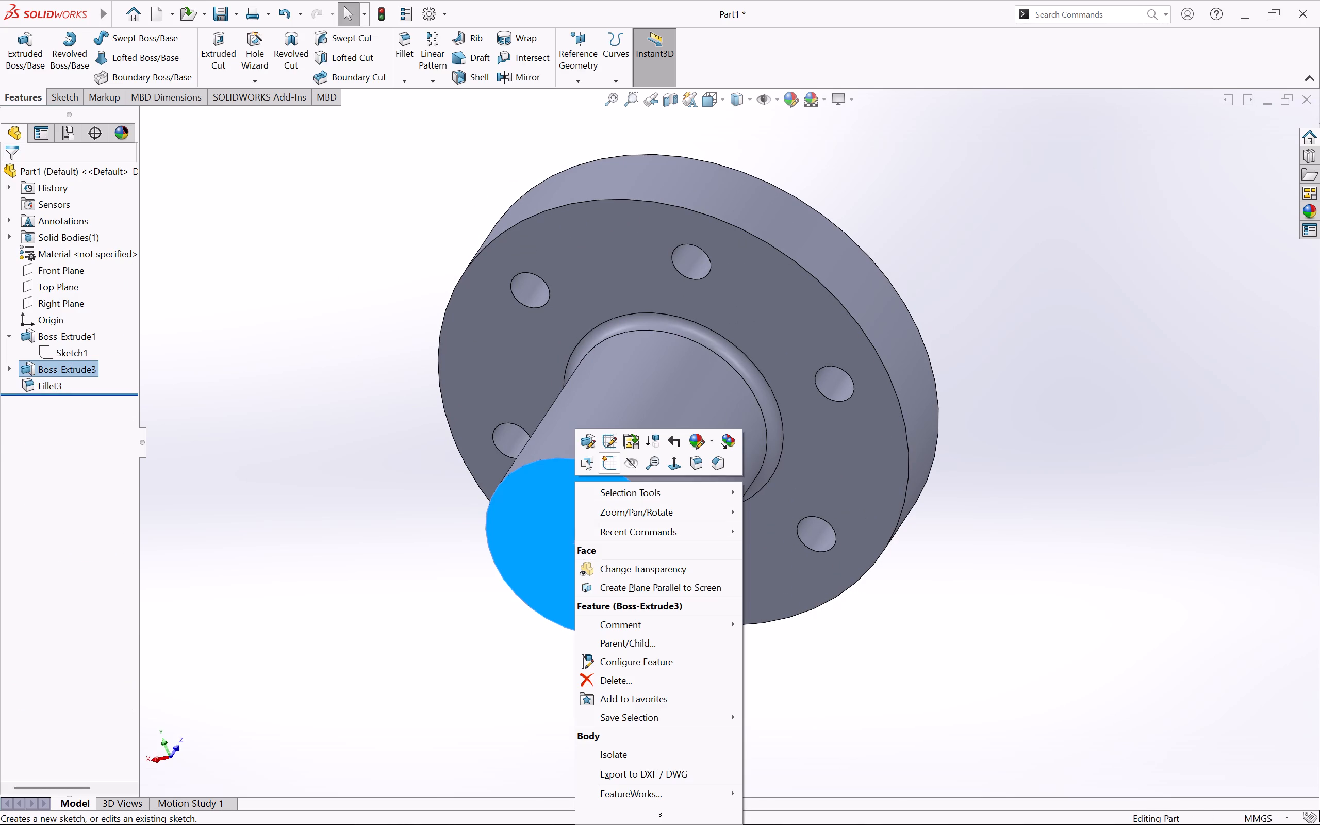
{"action": "left_click", "coordinate": [613, 465]}
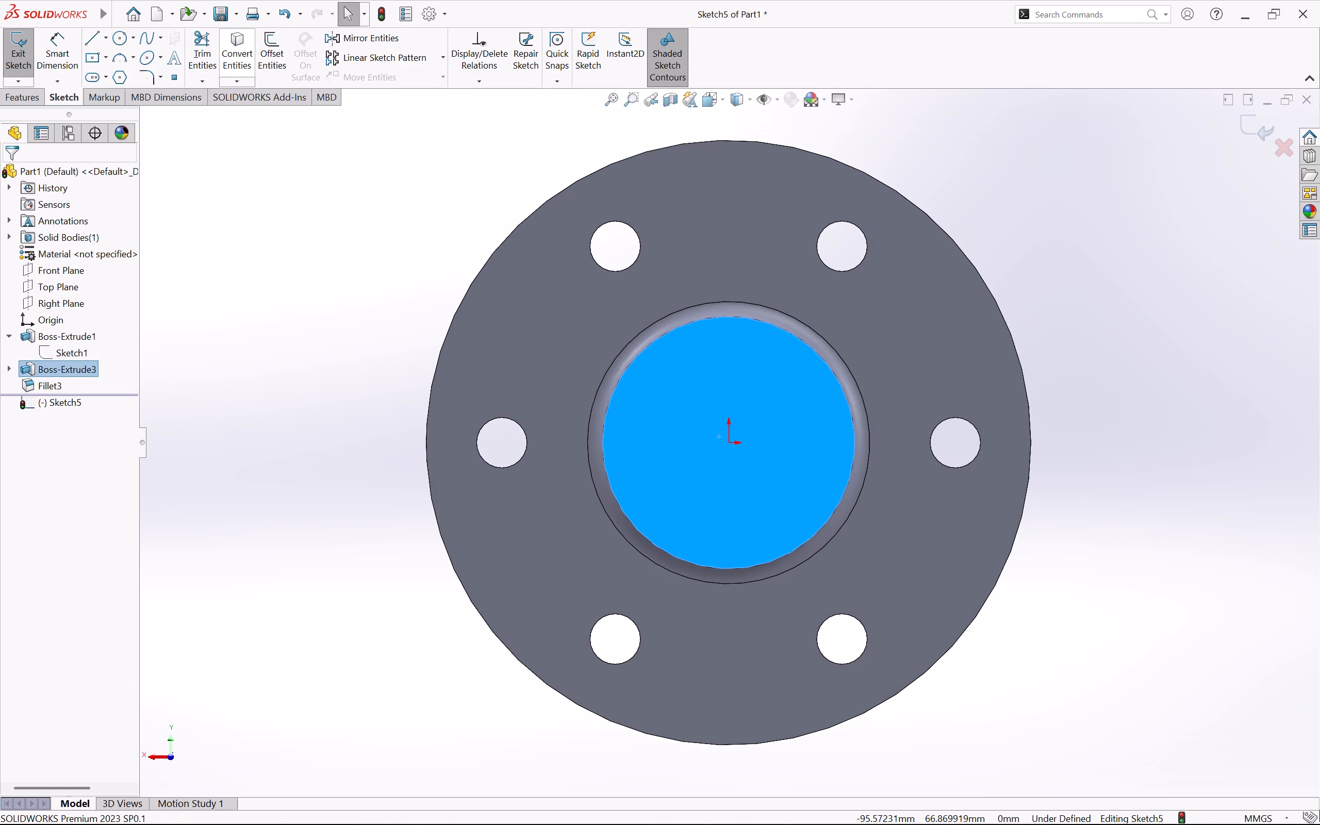
{"action": "left_click", "coordinate": [268, 49]}
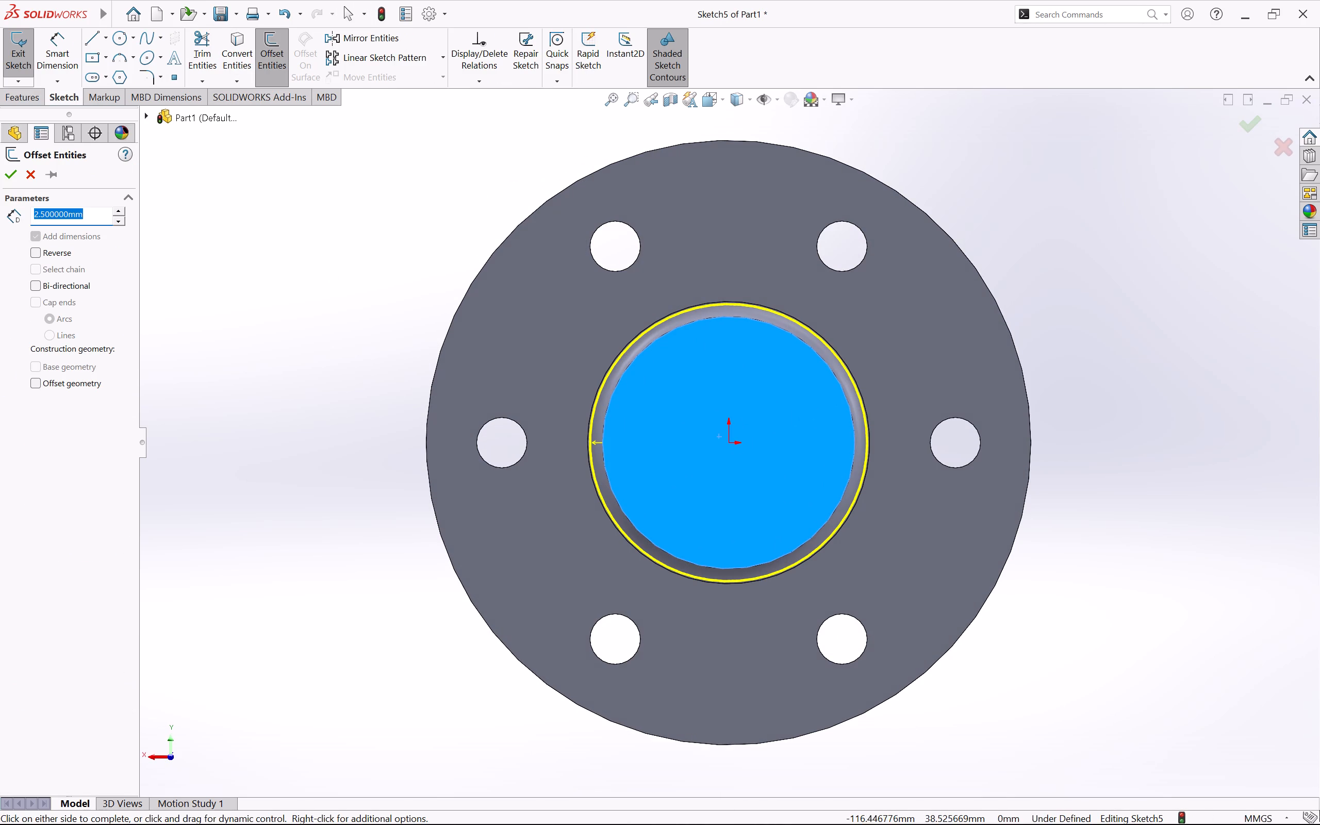
{"action": "left_click", "coordinate": [33, 255]}
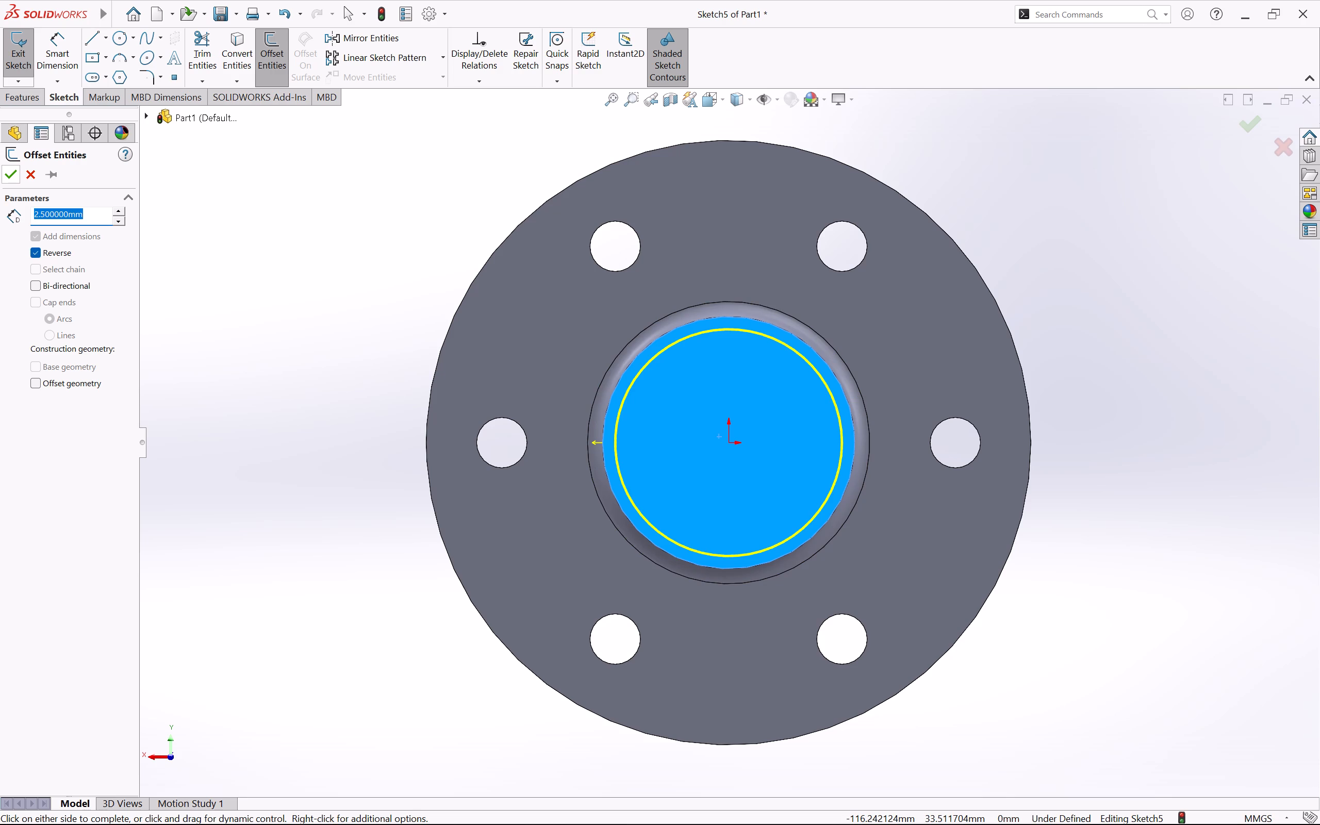
{"action": "left_click", "coordinate": [16, 175]}
{"action": "middle_click_drag", "start_coordinate": [283, 283], "coordinate": [275, 315]}
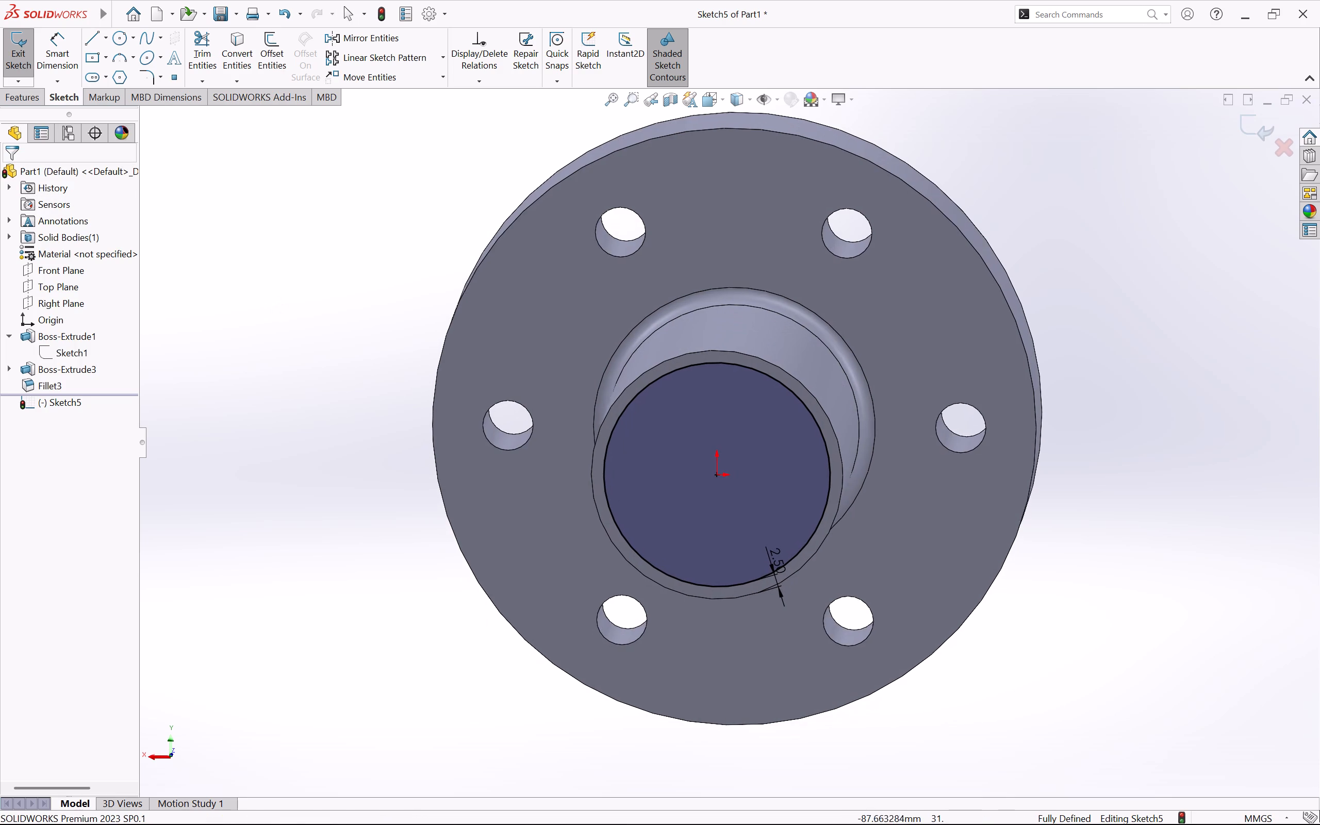
{"action": "left_click", "coordinate": [22, 53]}
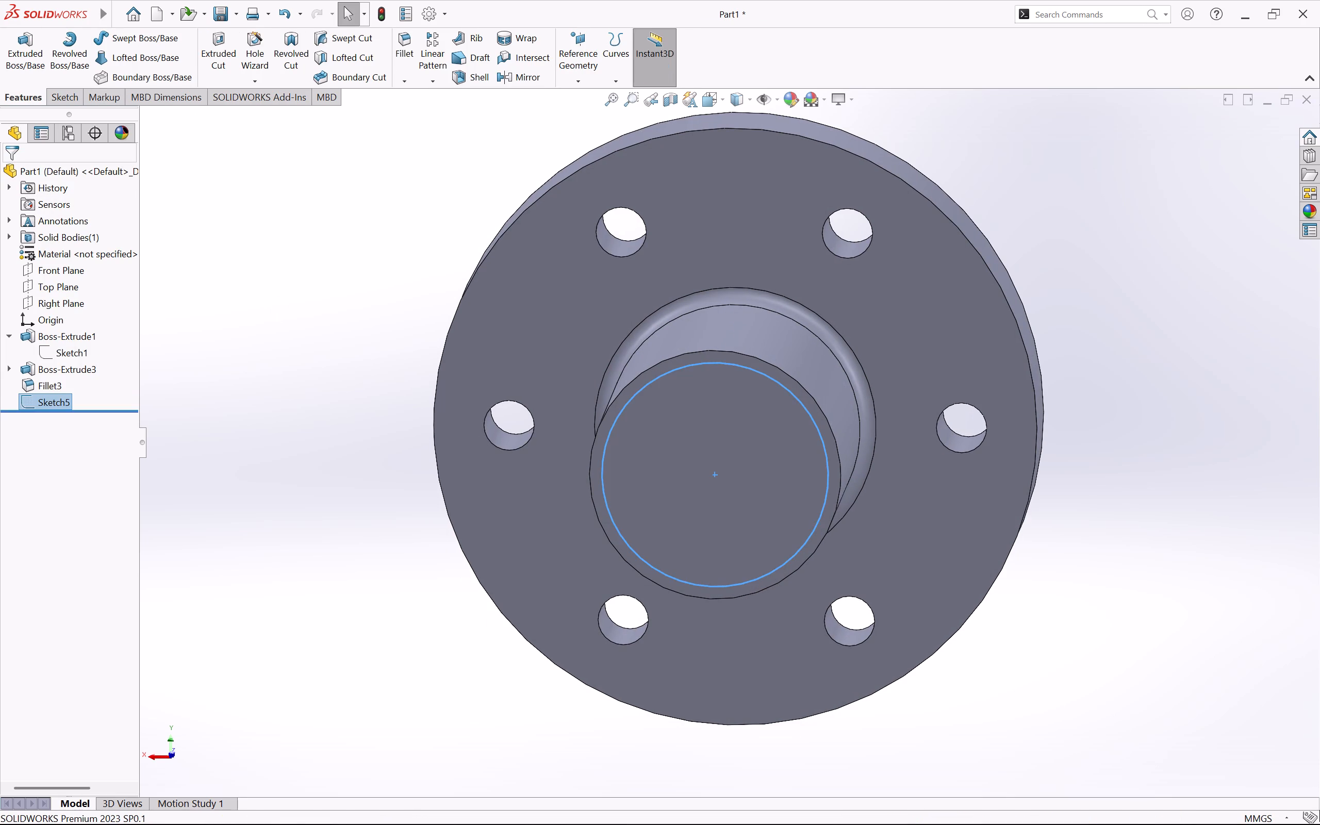
Cut-extrude the offset circle blind to 99 mm through the boss and past the flange's flat back face.
{"action": "middle_click_drag", "start_coordinate": [373, 318], "coordinate": [278, 277]}
{"action": "left_click", "coordinate": [221, 41]}
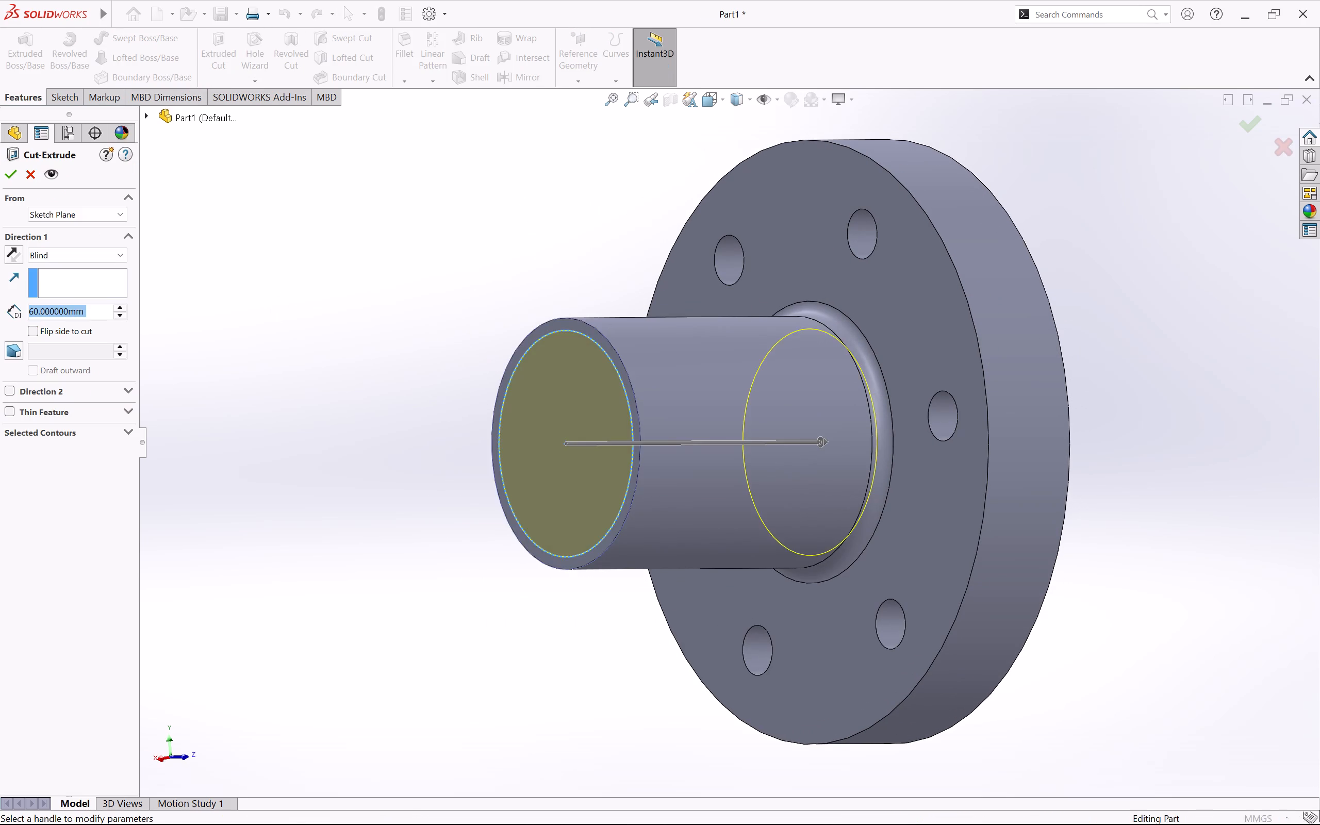
{"action": "middle_click_drag", "start_coordinate": [367, 246], "coordinate": [321, 316]}
{"action": "middle_click_drag", "start_coordinate": [647, 261], "coordinate": [601, 309]}
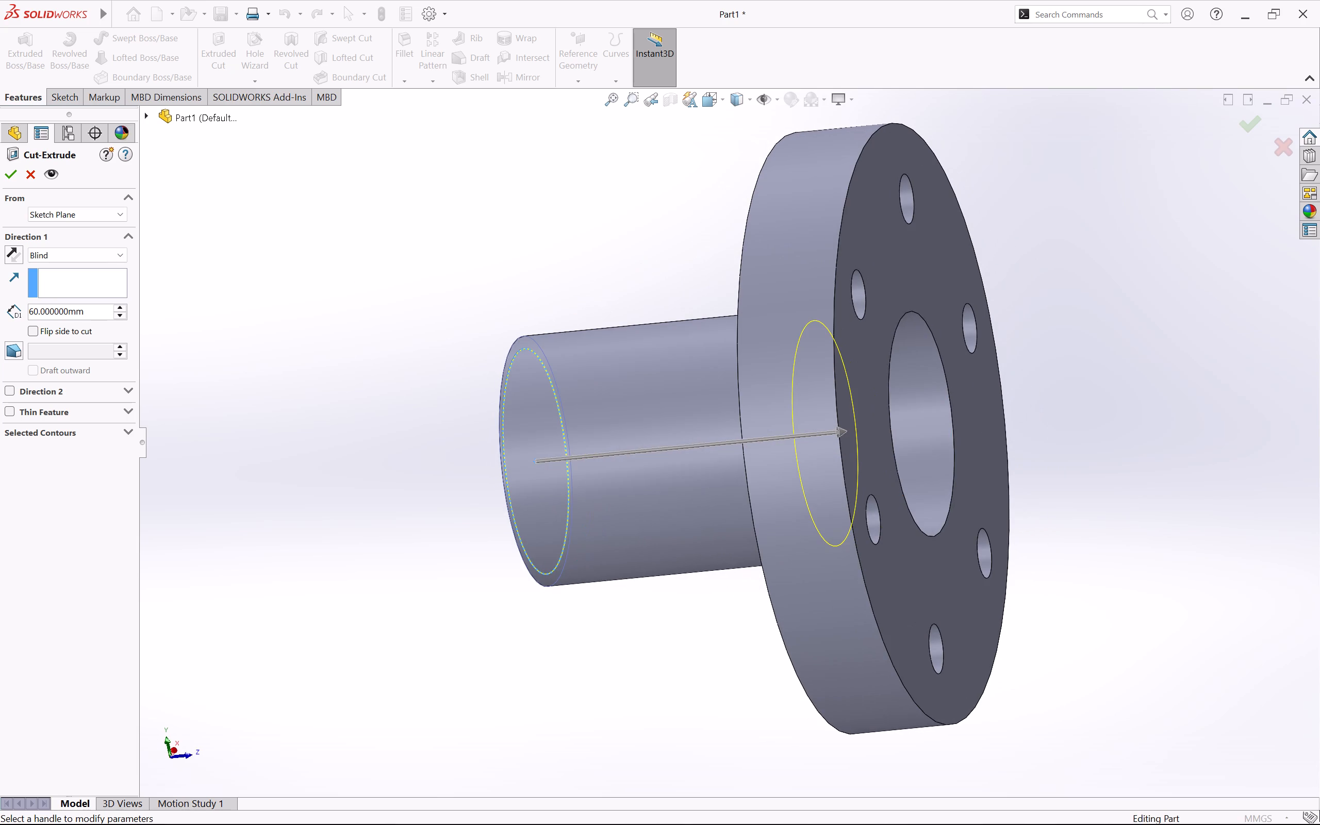
{"action": "left_click_drag", "start_coordinate": [845, 431], "coordinate": [1002, 439]}
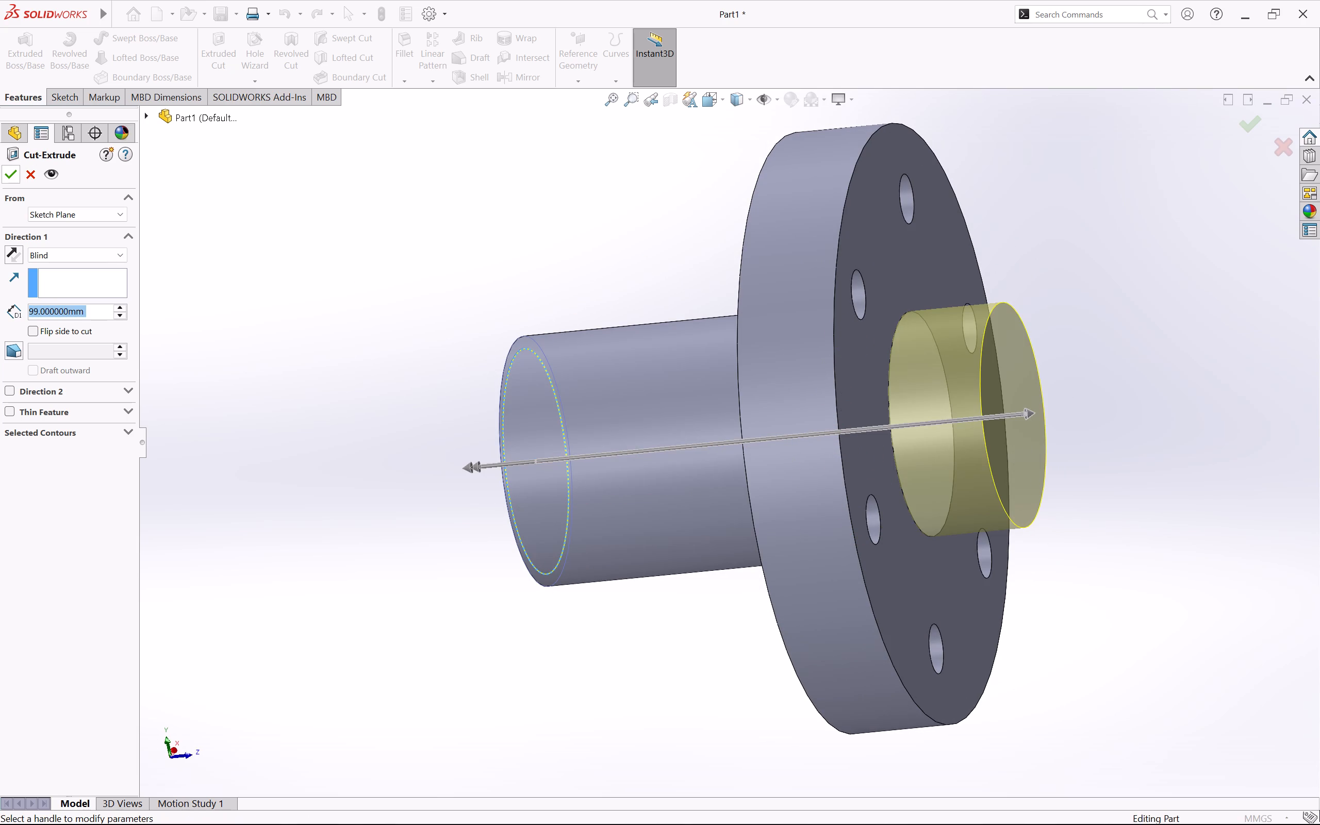
{"action": "left_click", "coordinate": [12, 178]}
Examine the through bore, hollow boss and both flange faces from several angles.
{"action": "middle_click_drag", "start_coordinate": [308, 230], "coordinate": [516, 158]}
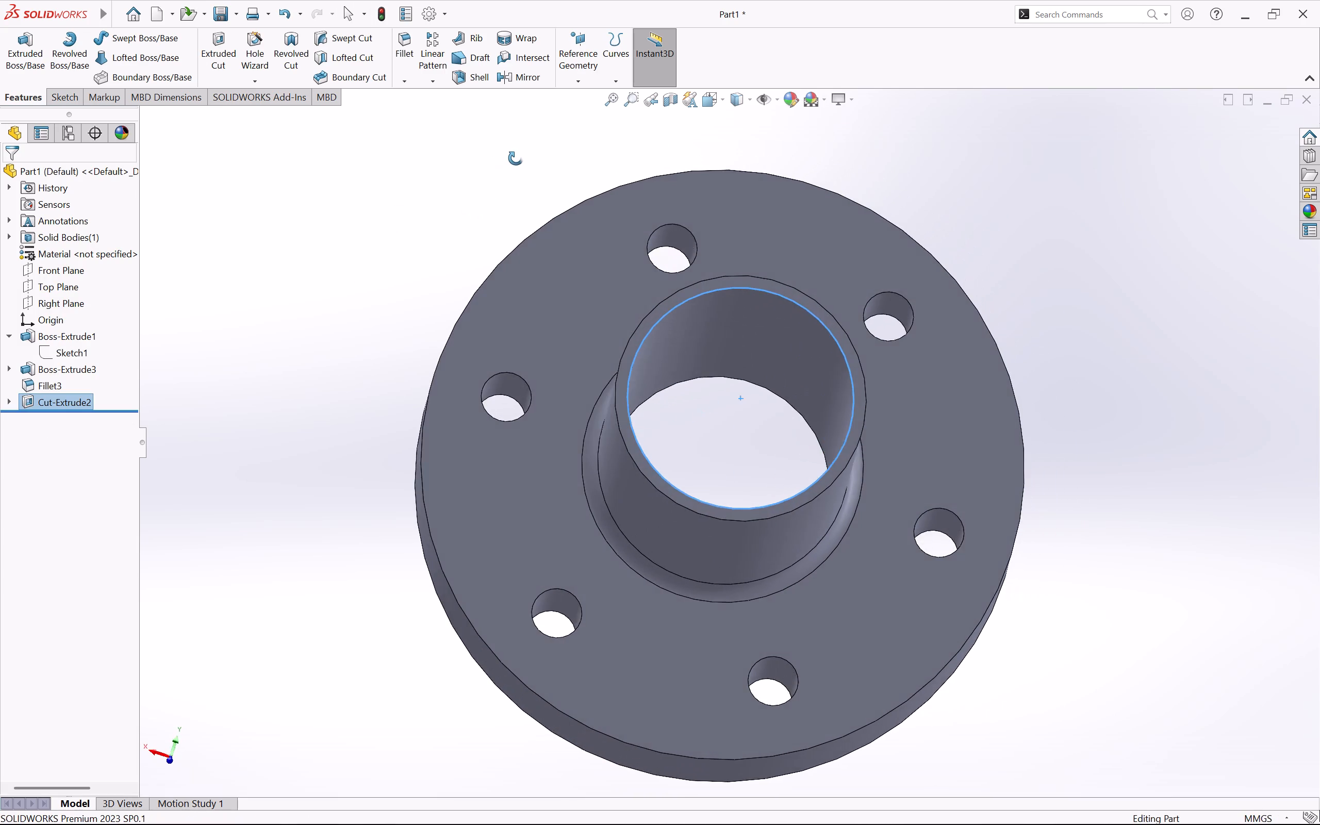
{"action": "middle_click_drag", "start_coordinate": [516, 158], "coordinate": [327, 266]}
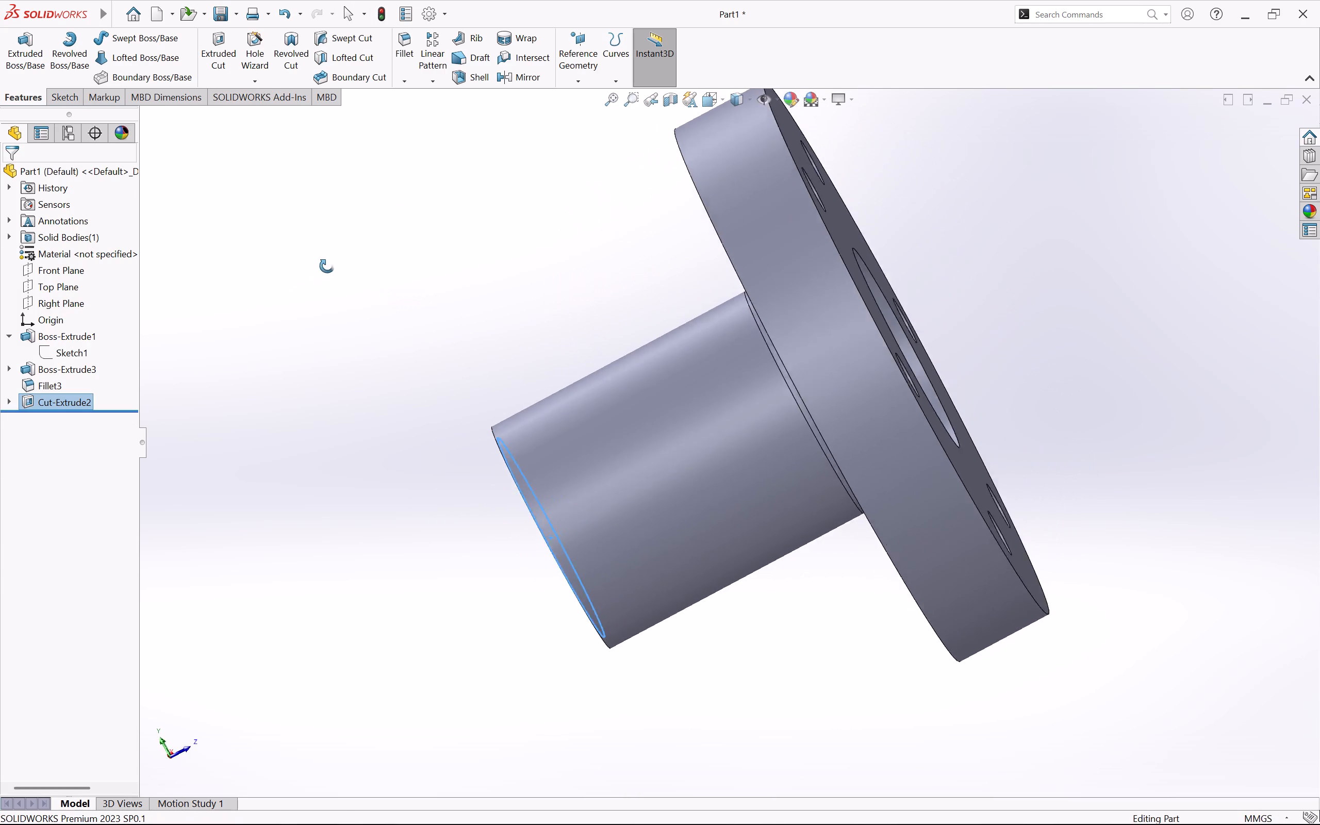
{"action": "middle_click_drag", "start_coordinate": [327, 266], "coordinate": [399, 290]}
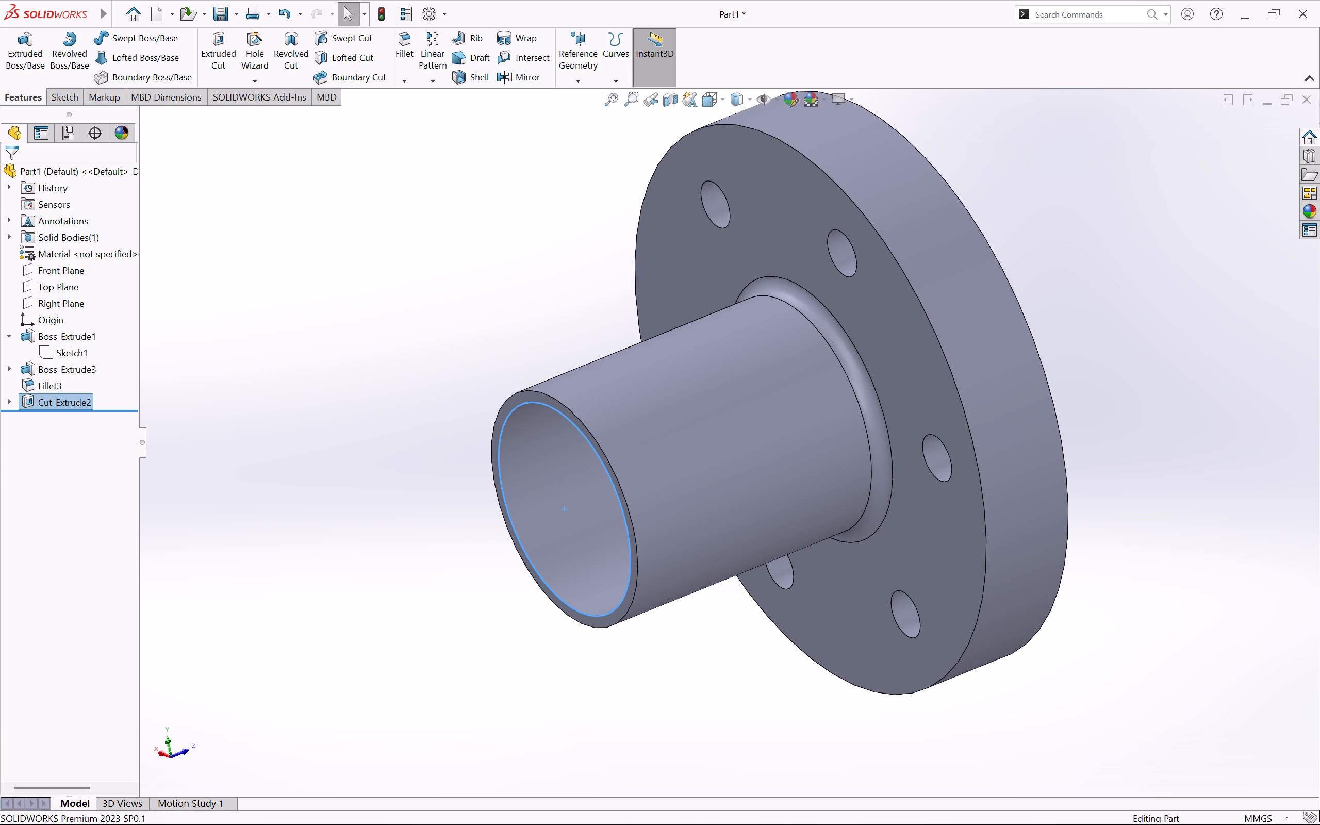
{"action": "middle_click_drag", "start_coordinate": [377, 228], "coordinate": [675, 495]}
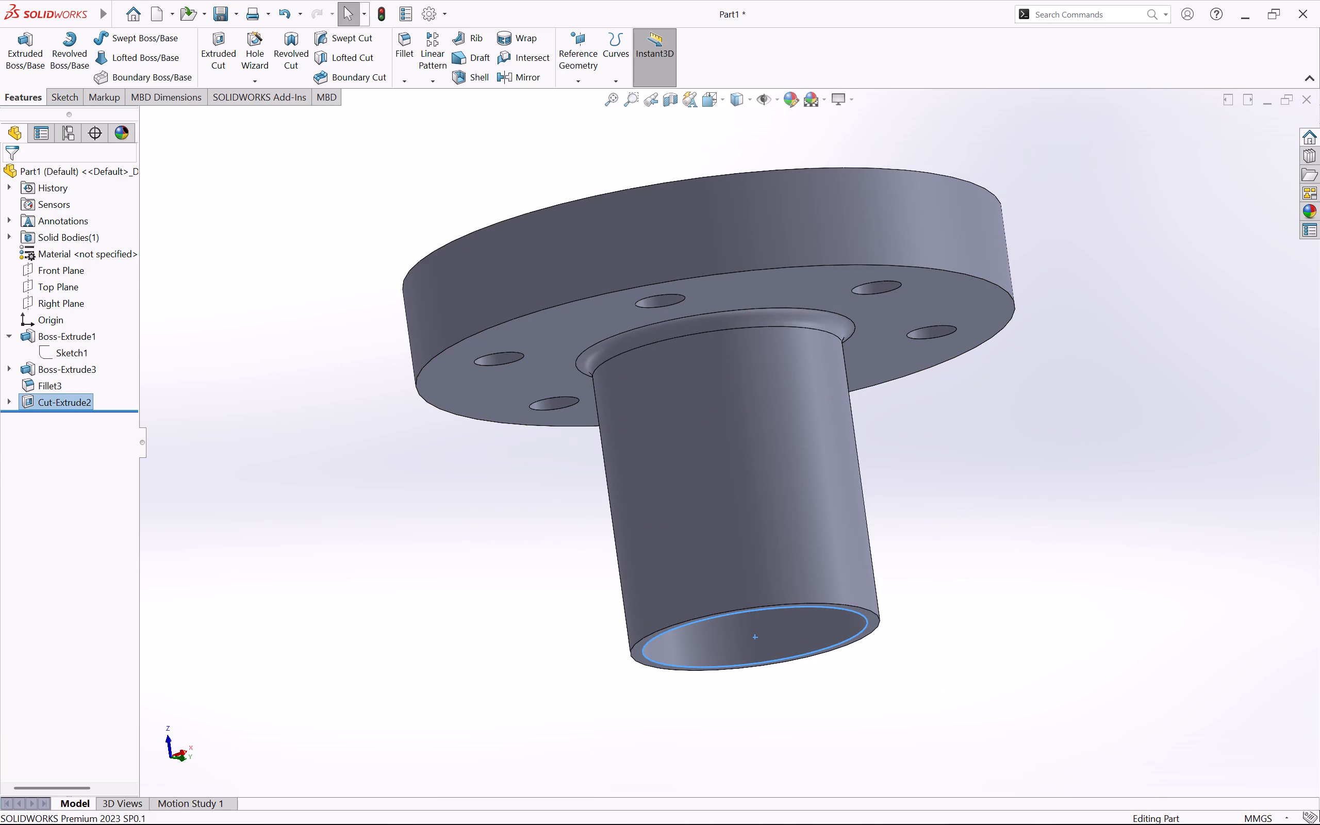
{"action": "left_click", "coordinate": [383, 329]}
{"action": "middle_click_drag", "start_coordinate": [385, 395], "coordinate": [336, 346]}
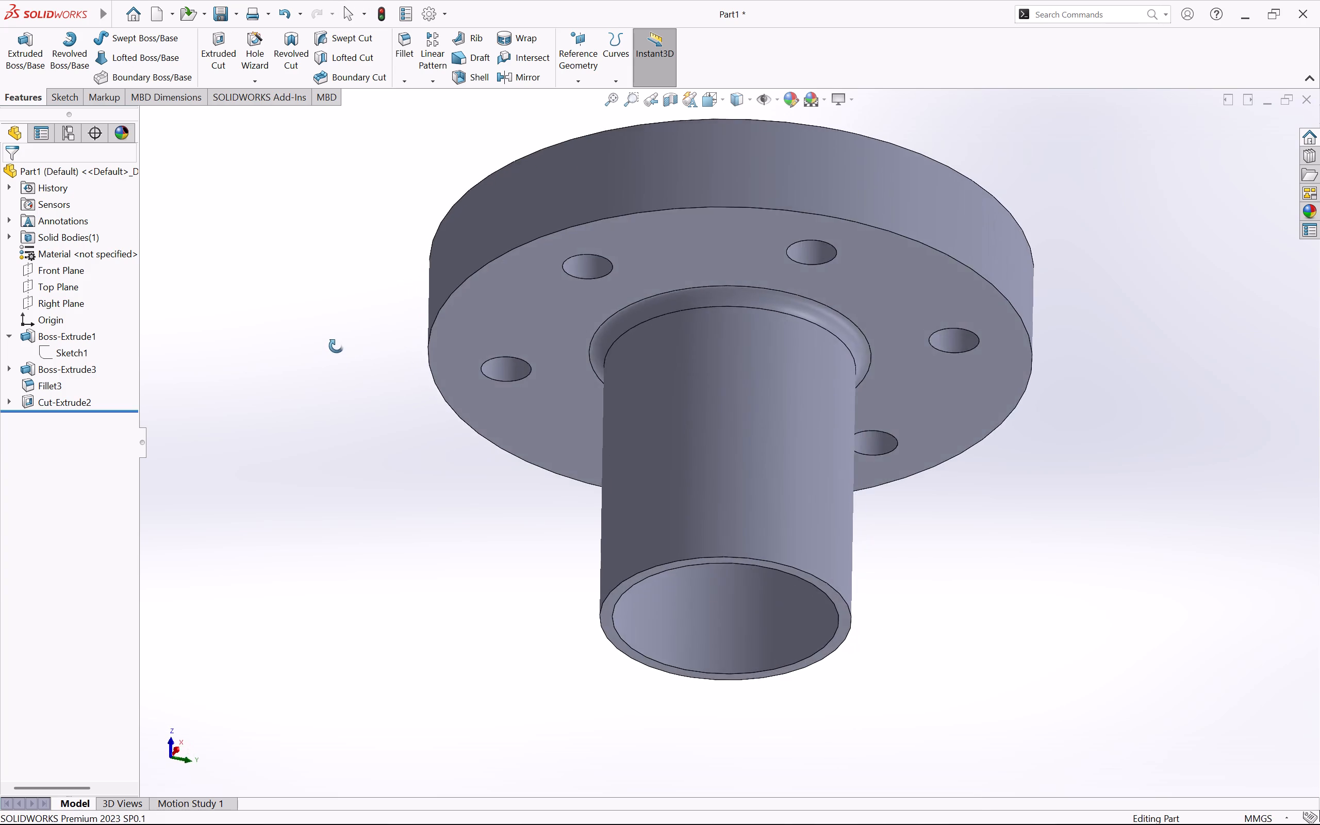
{"action": "middle_click_drag", "start_coordinate": [336, 346], "coordinate": [345, 500]}
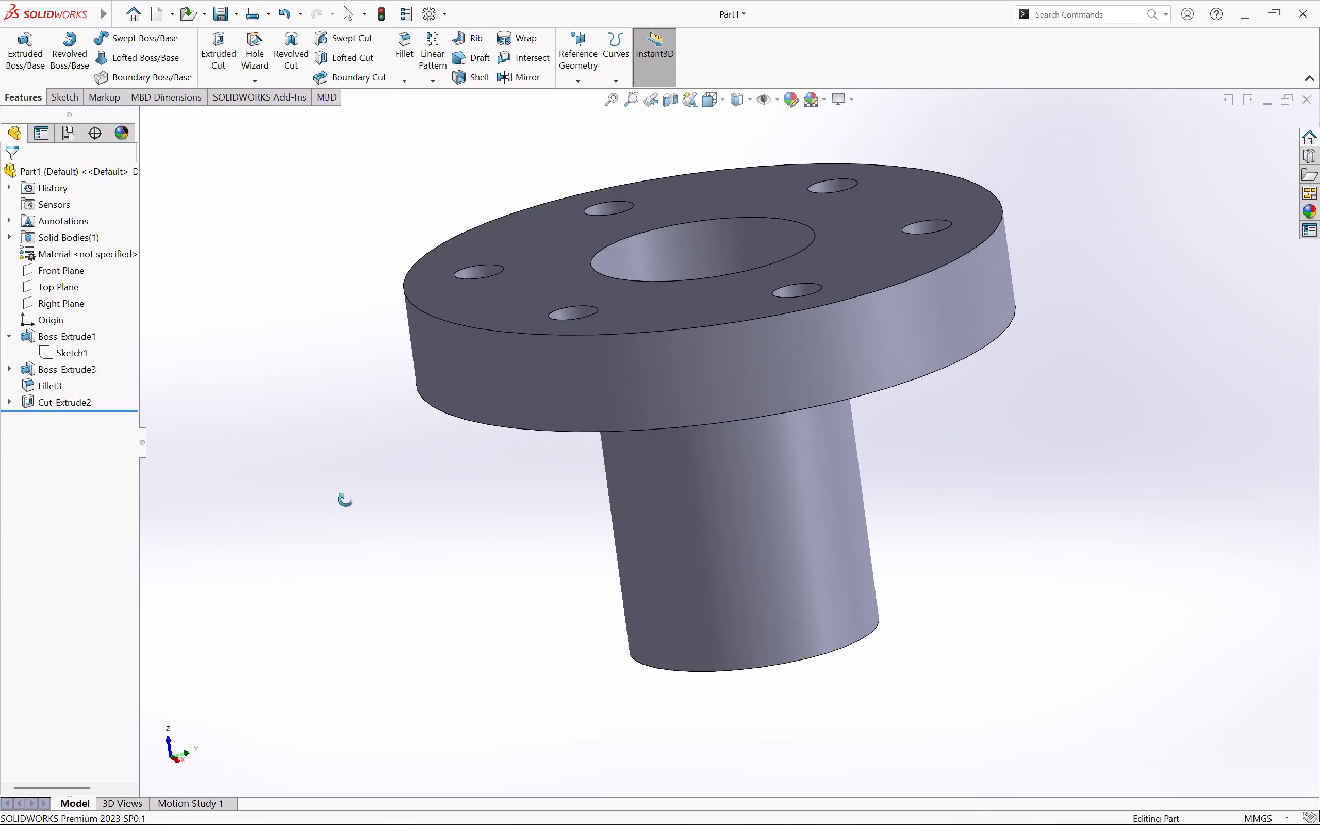
{"action": "middle_click_drag", "start_coordinate": [345, 500], "coordinate": [344, 499]}
{"action": "middle_click_drag", "start_coordinate": [328, 459], "coordinate": [337, 484]}
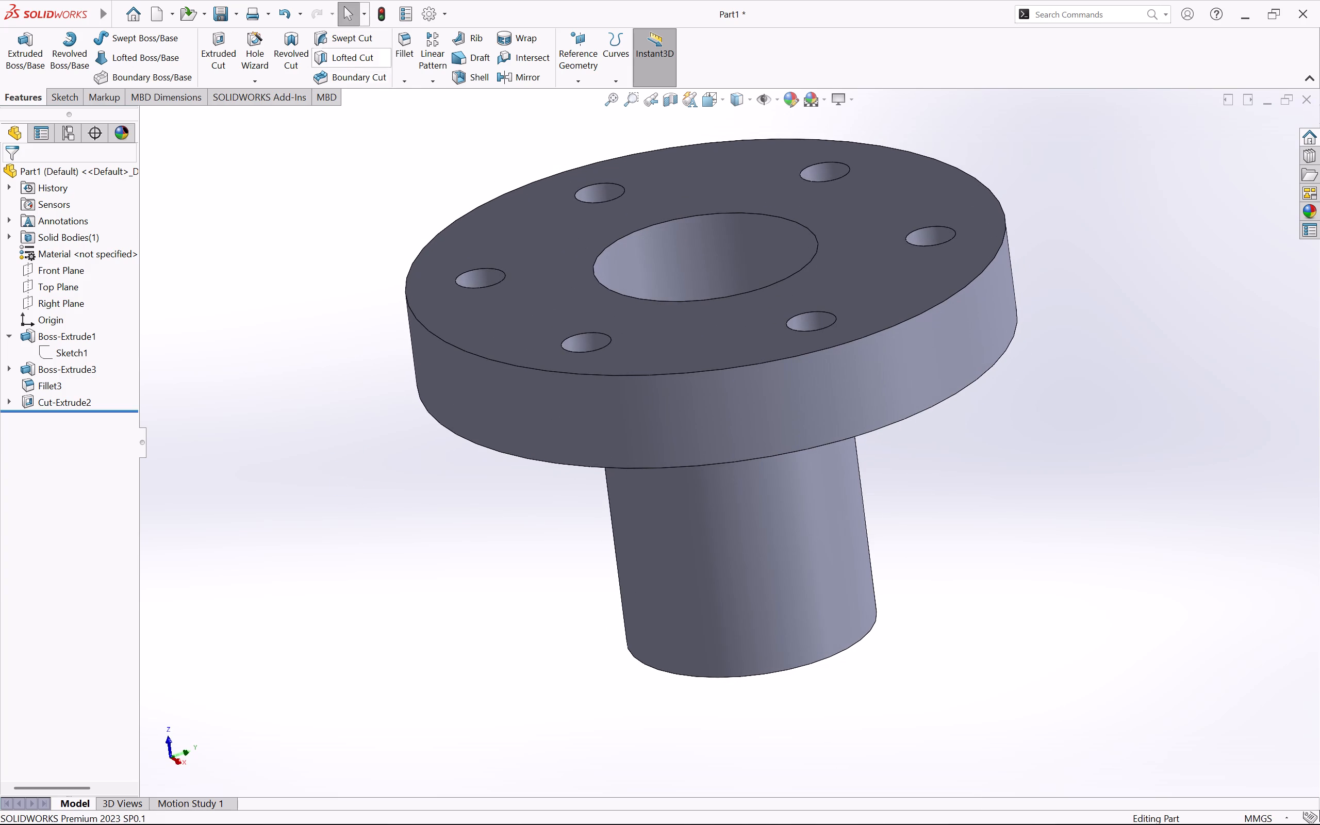
Set up a 2 mm, 45° chamfer on the bore edge and outer rim edge of the flange's flat back face.
{"action": "left_click", "coordinate": [403, 86]}
{"action": "left_click", "coordinate": [420, 113]}
{"action": "left_click", "coordinate": [74, 285]}
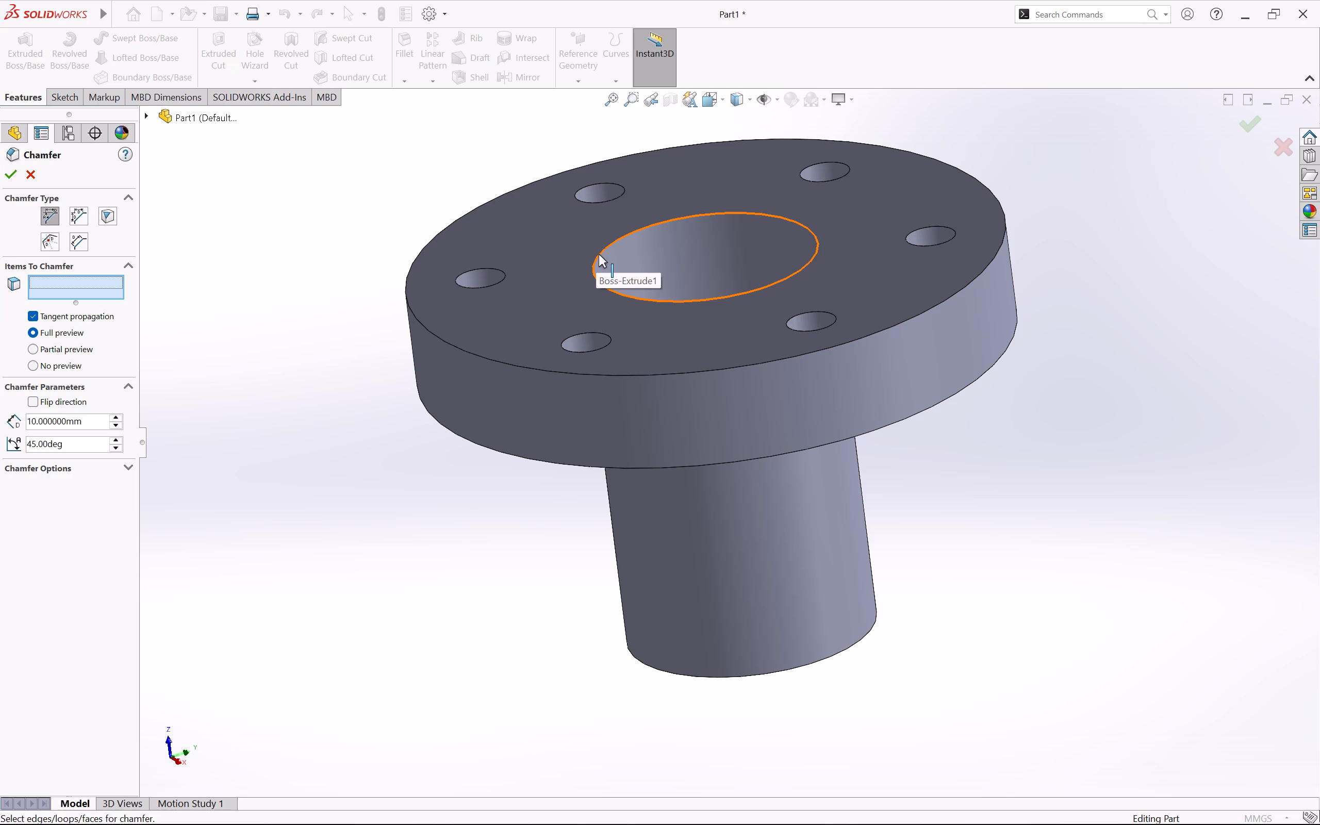
{"action": "left_click", "coordinate": [599, 254]}
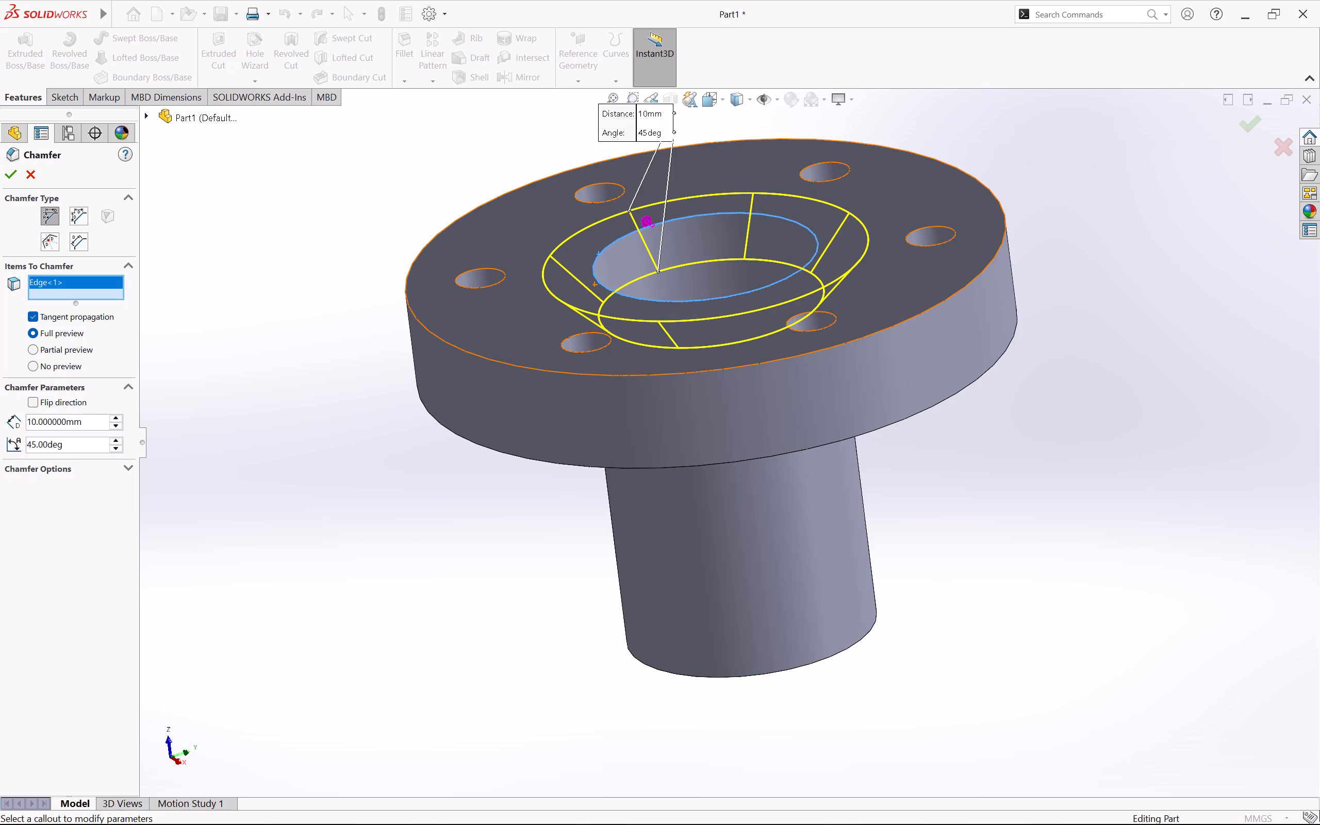
{"action": "left_click_drag", "start_coordinate": [79, 423], "coordinate": [0, 423]}
{"action": "key", "text": "BackSpace"}
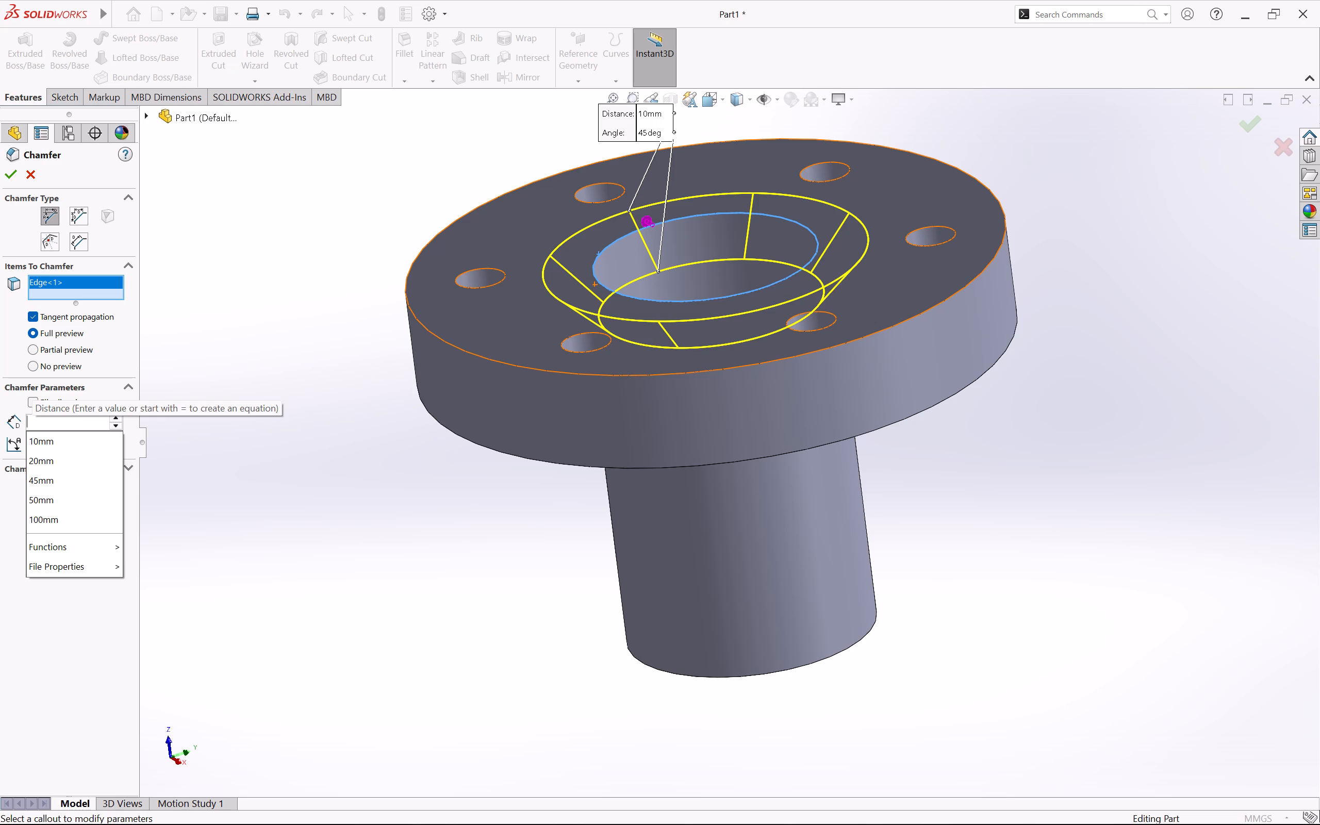
{"action": "key", "text": "2"}
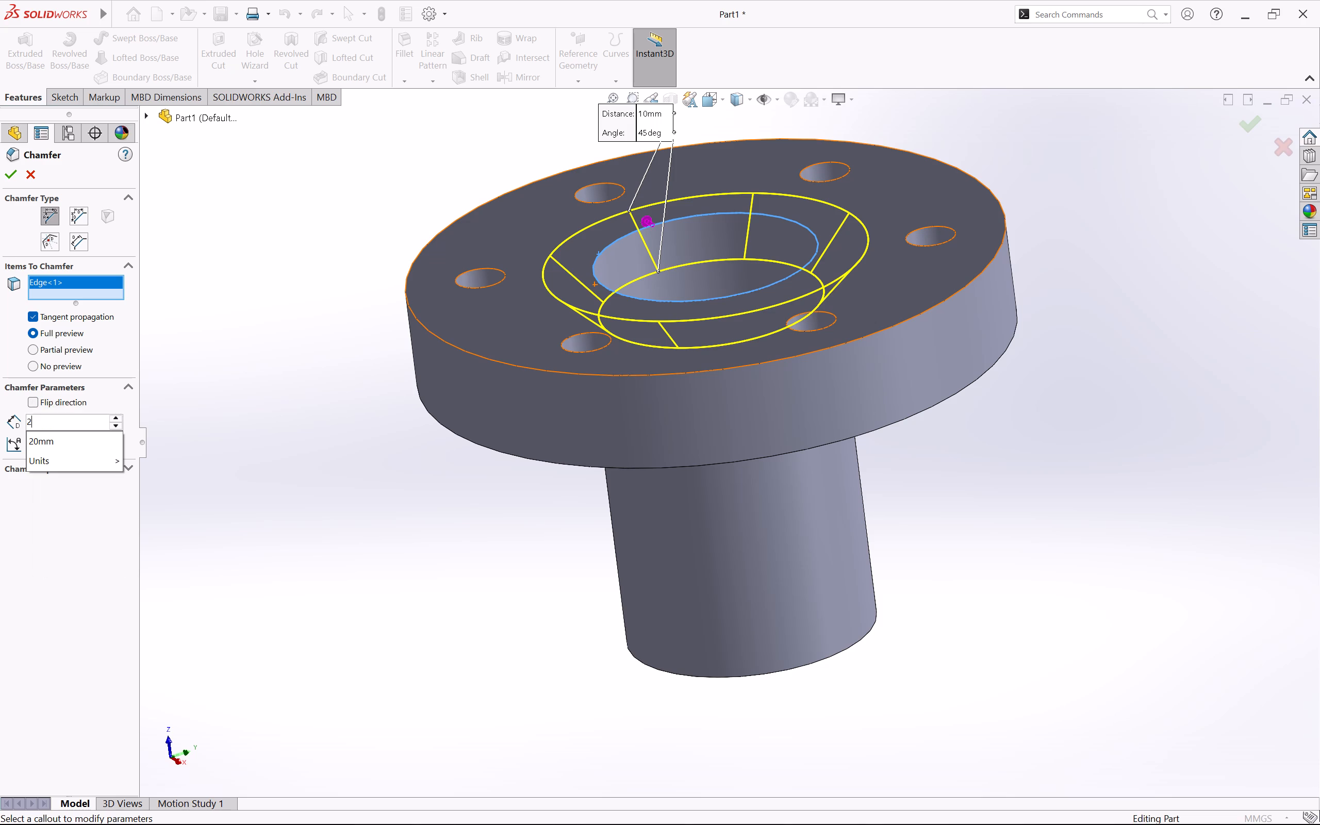
{"action": "key", "text": "Return"}
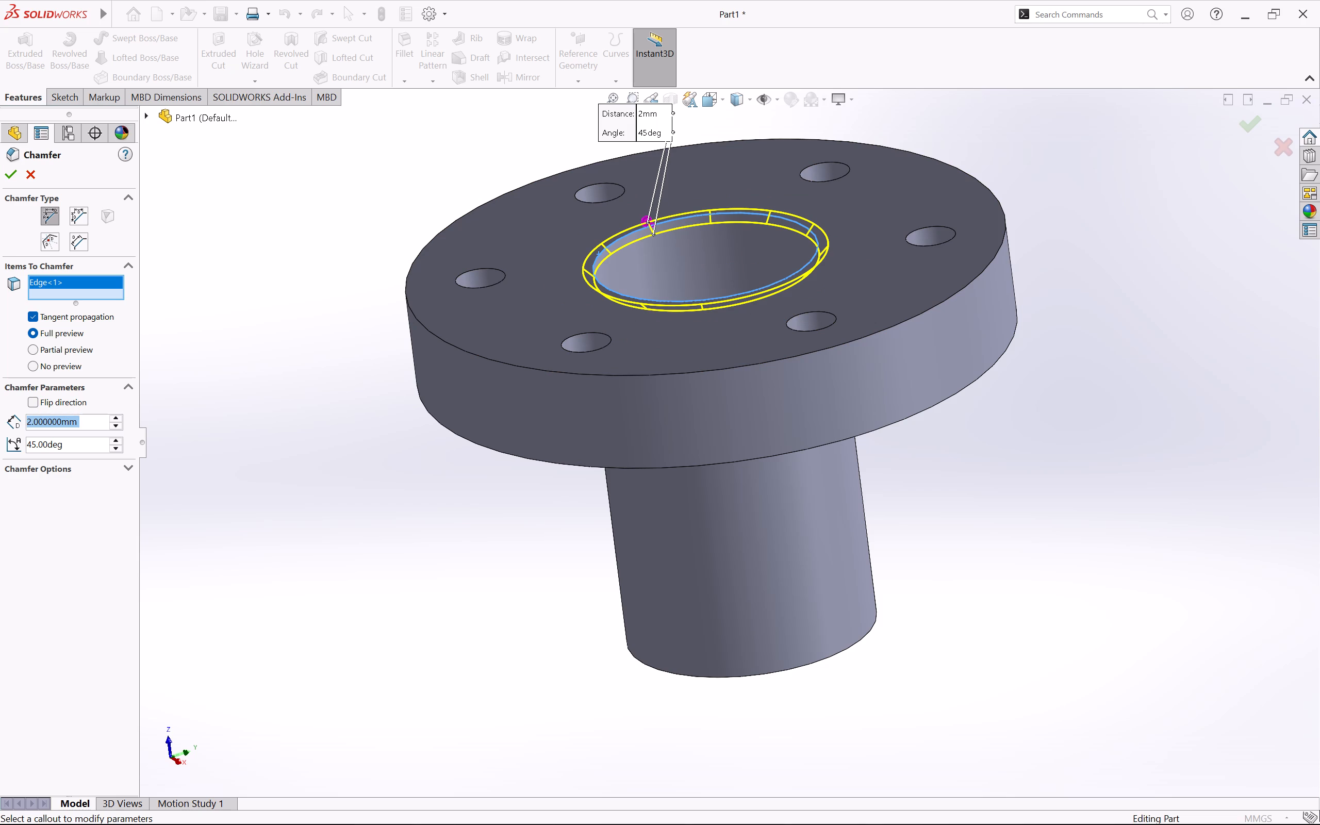
{"action": "left_click", "coordinate": [442, 340]}
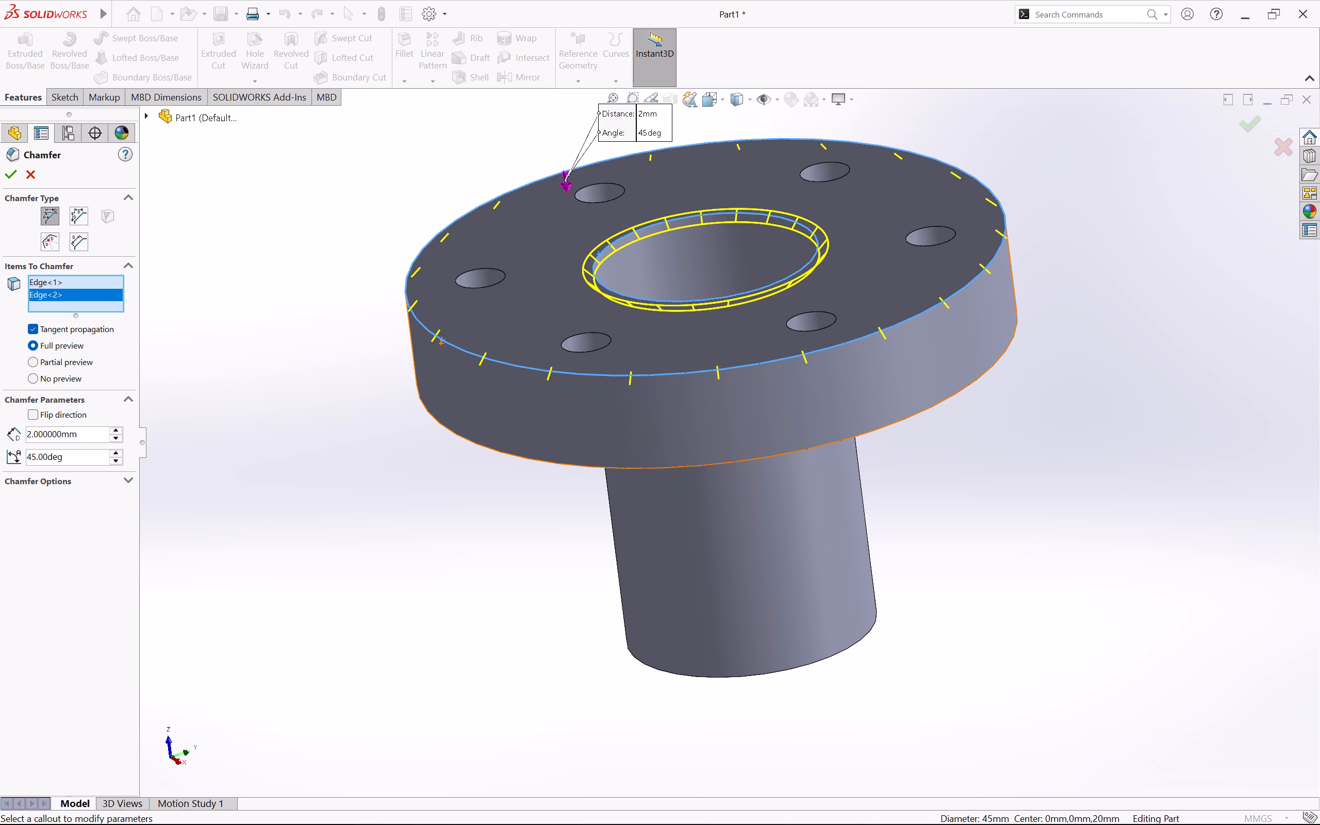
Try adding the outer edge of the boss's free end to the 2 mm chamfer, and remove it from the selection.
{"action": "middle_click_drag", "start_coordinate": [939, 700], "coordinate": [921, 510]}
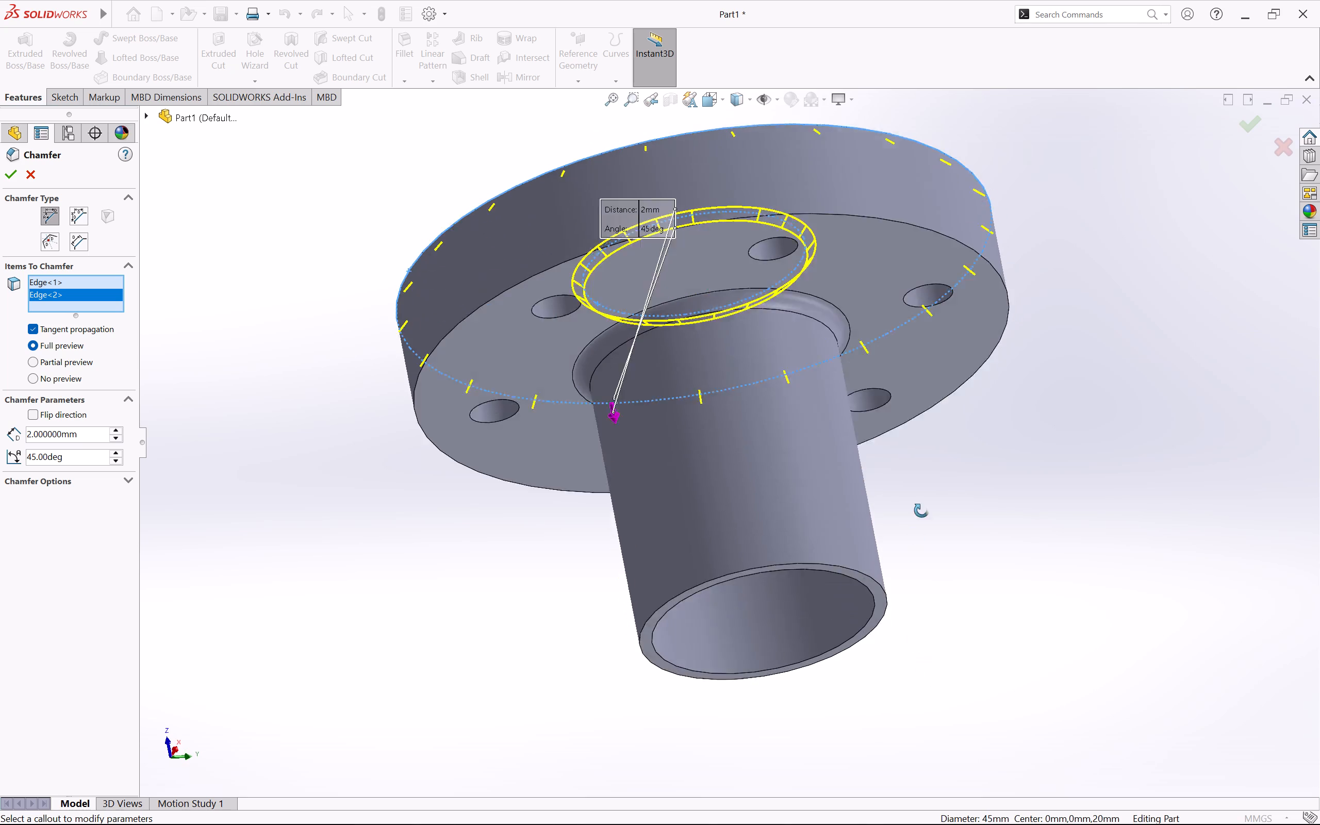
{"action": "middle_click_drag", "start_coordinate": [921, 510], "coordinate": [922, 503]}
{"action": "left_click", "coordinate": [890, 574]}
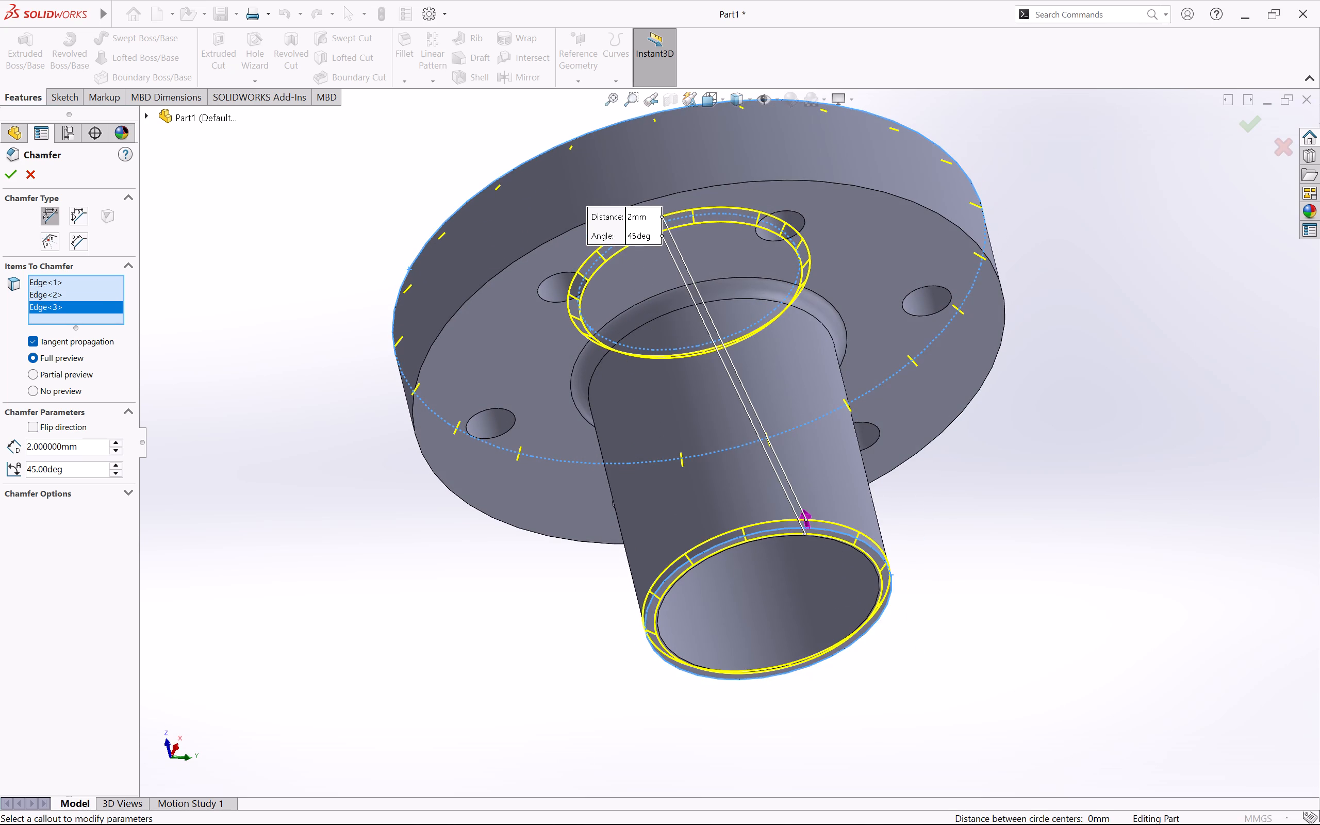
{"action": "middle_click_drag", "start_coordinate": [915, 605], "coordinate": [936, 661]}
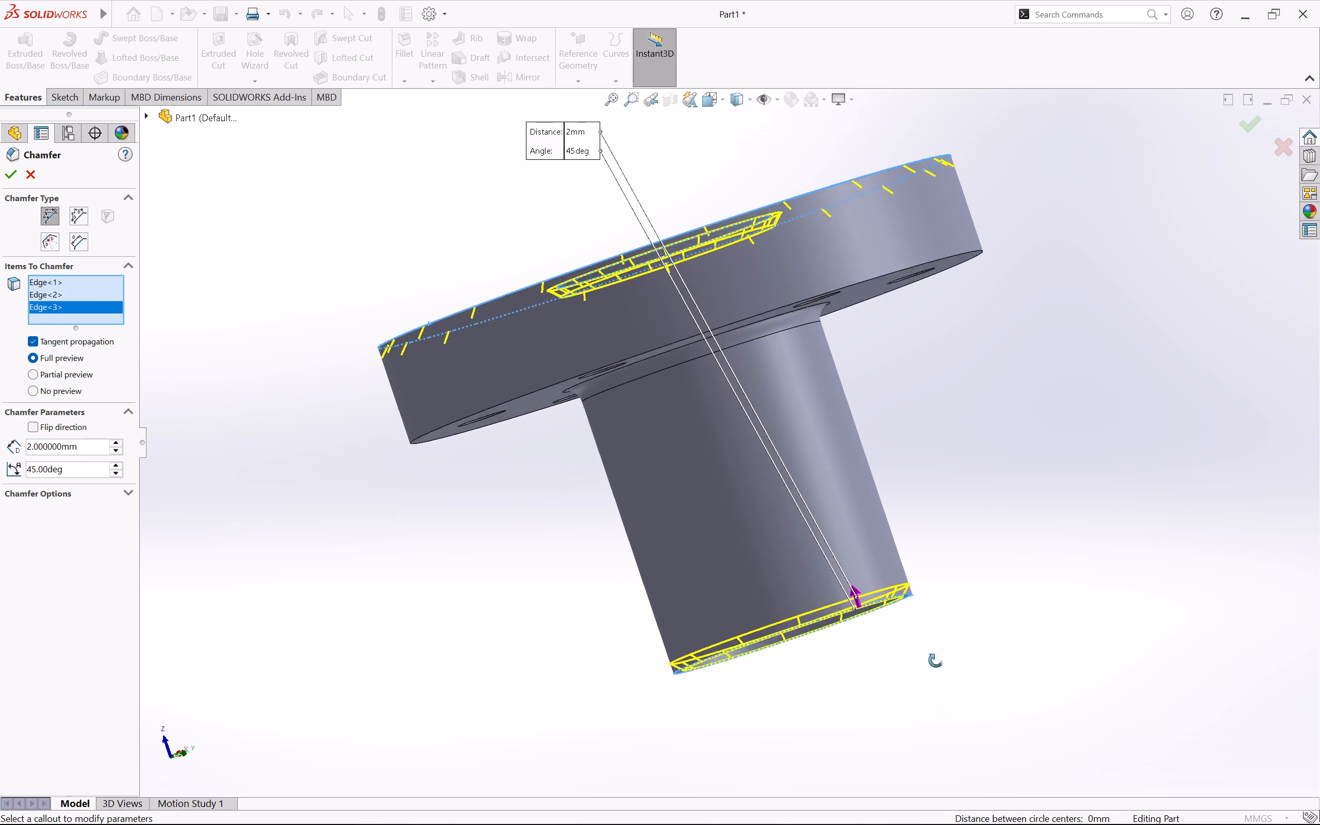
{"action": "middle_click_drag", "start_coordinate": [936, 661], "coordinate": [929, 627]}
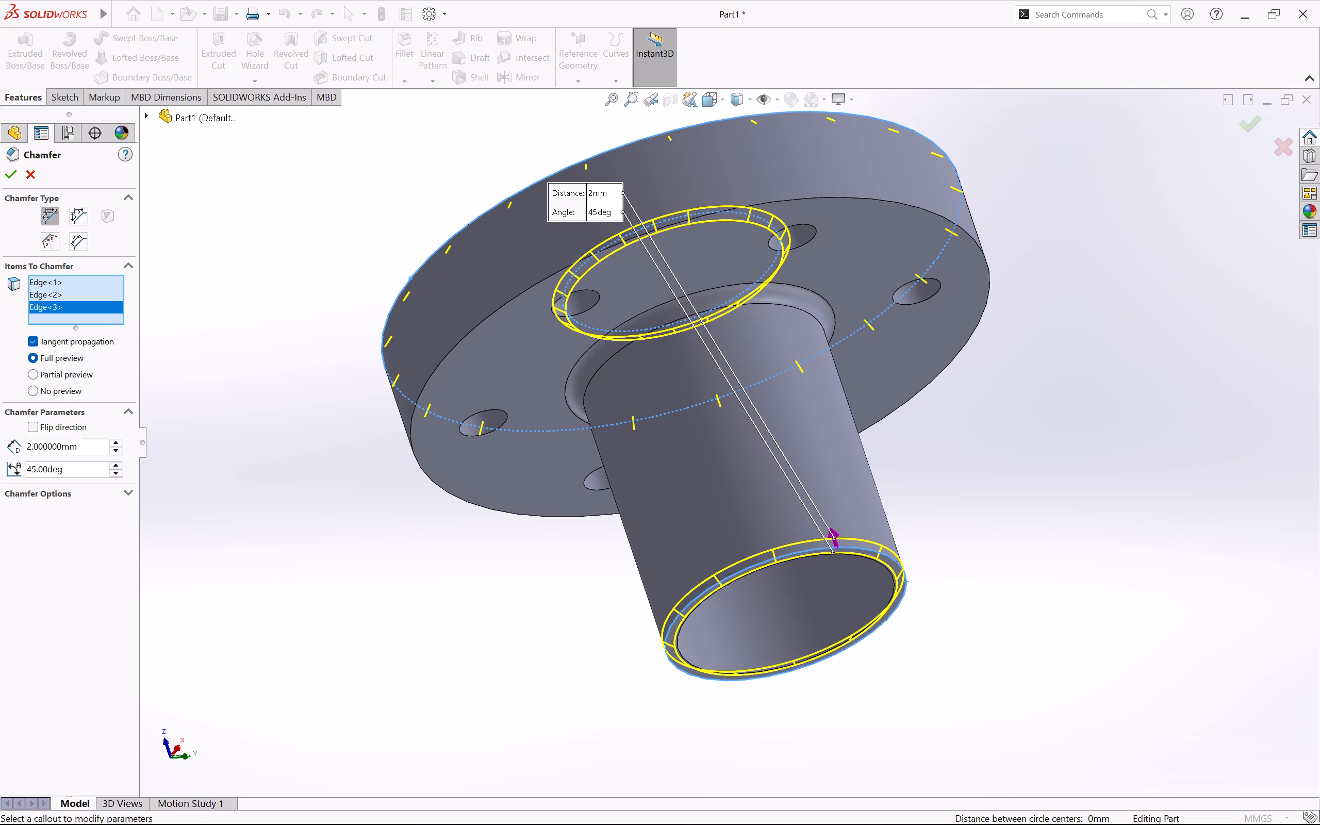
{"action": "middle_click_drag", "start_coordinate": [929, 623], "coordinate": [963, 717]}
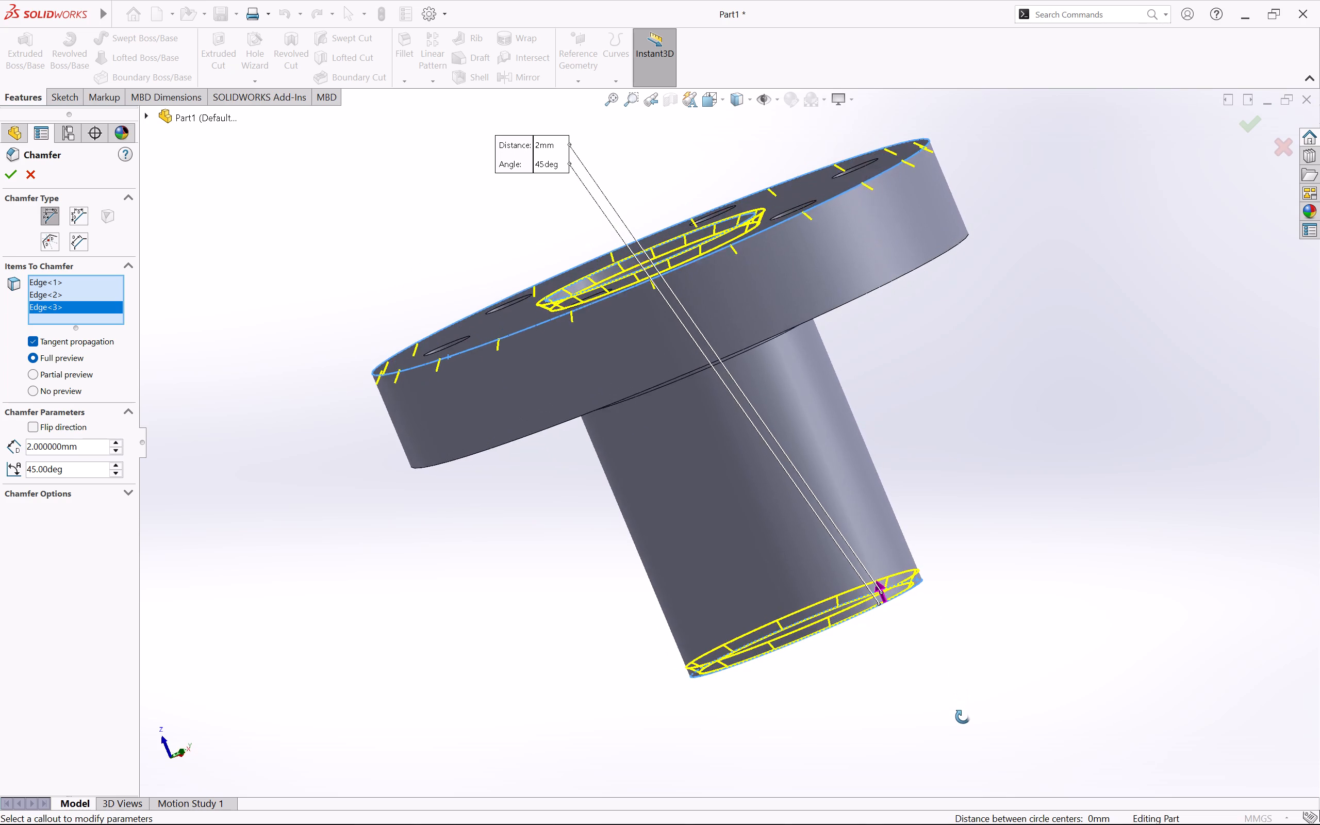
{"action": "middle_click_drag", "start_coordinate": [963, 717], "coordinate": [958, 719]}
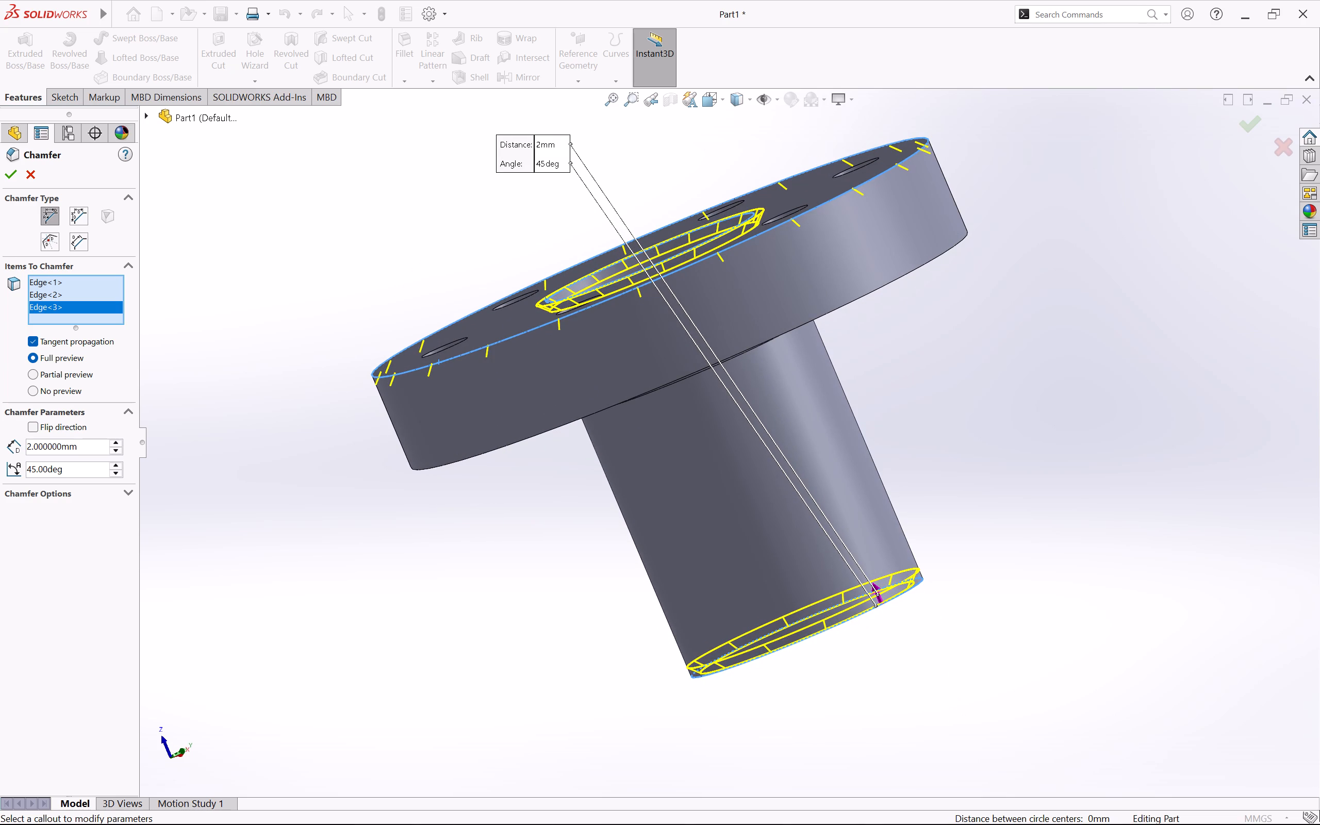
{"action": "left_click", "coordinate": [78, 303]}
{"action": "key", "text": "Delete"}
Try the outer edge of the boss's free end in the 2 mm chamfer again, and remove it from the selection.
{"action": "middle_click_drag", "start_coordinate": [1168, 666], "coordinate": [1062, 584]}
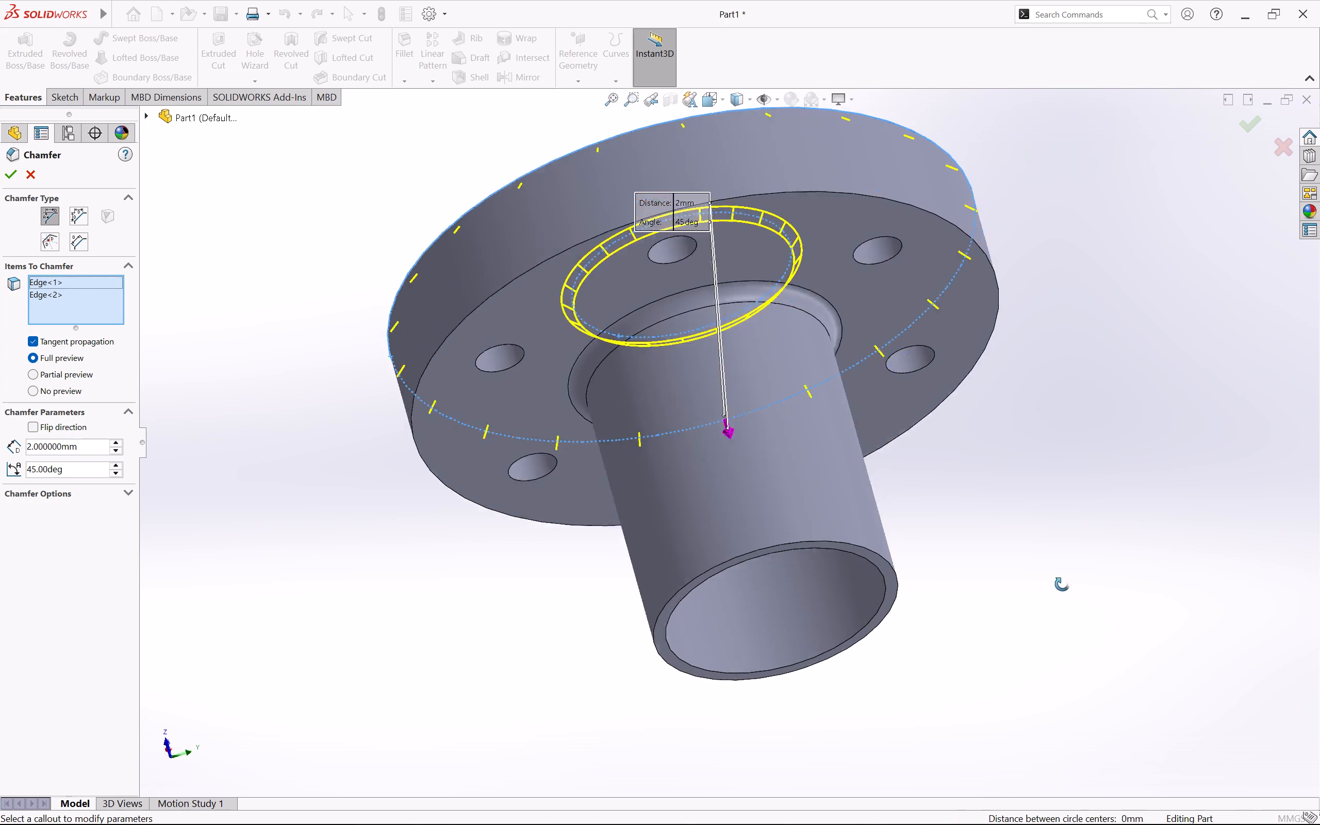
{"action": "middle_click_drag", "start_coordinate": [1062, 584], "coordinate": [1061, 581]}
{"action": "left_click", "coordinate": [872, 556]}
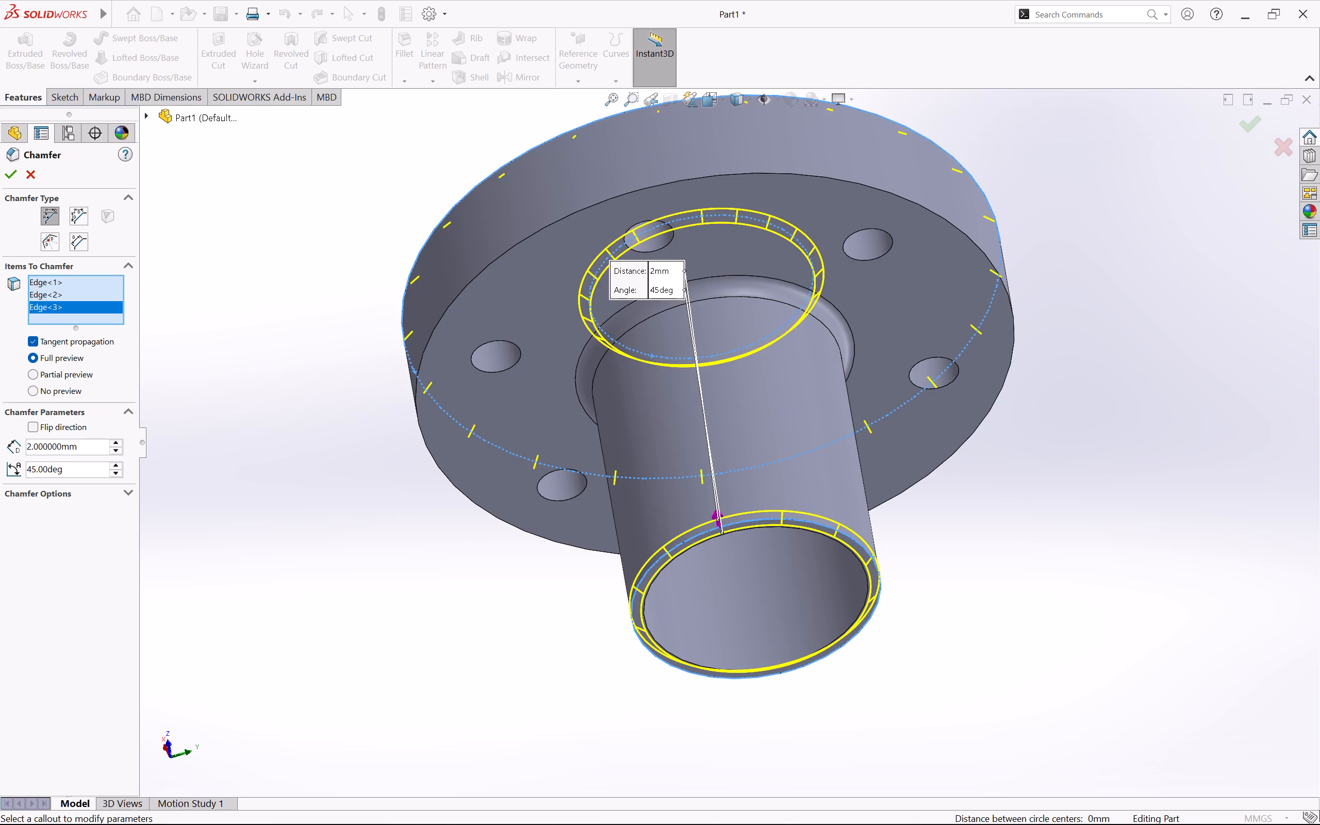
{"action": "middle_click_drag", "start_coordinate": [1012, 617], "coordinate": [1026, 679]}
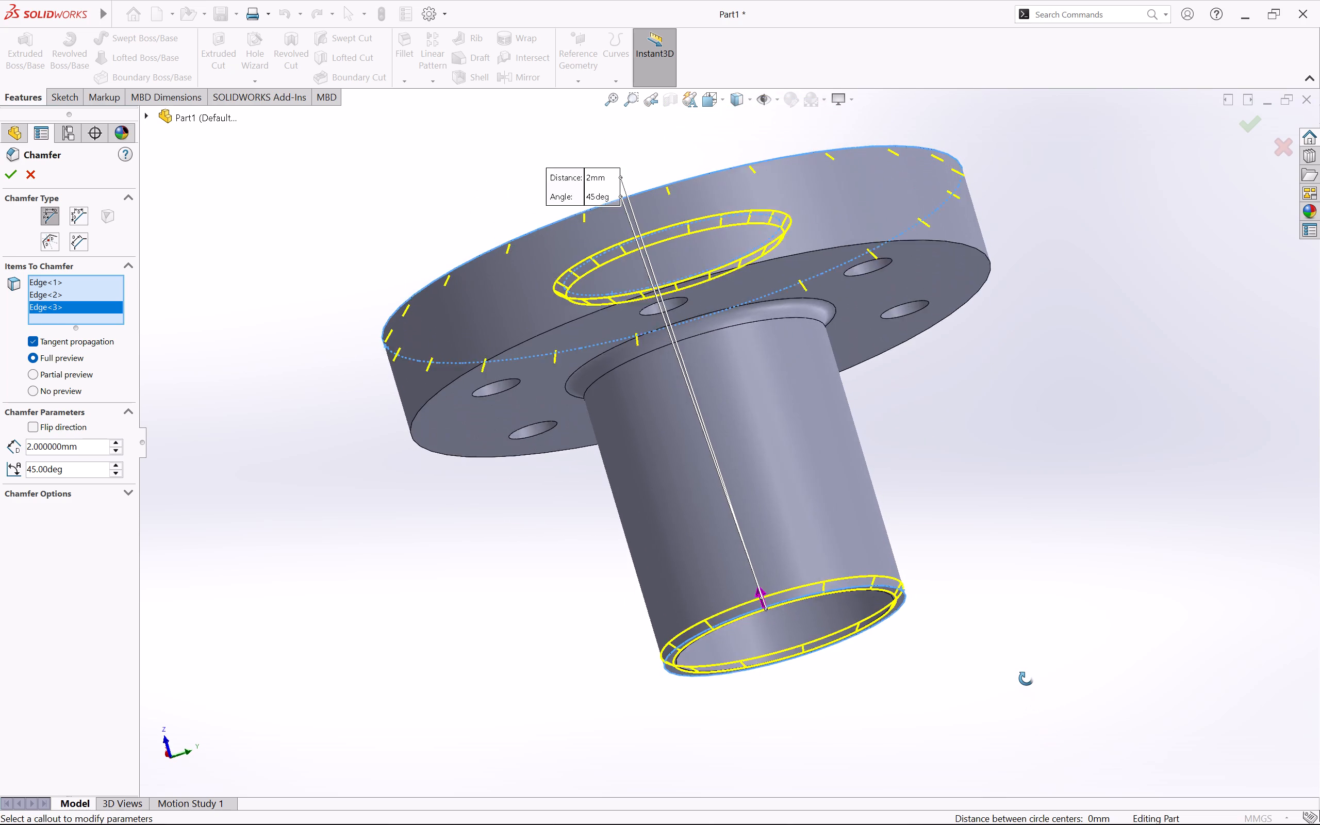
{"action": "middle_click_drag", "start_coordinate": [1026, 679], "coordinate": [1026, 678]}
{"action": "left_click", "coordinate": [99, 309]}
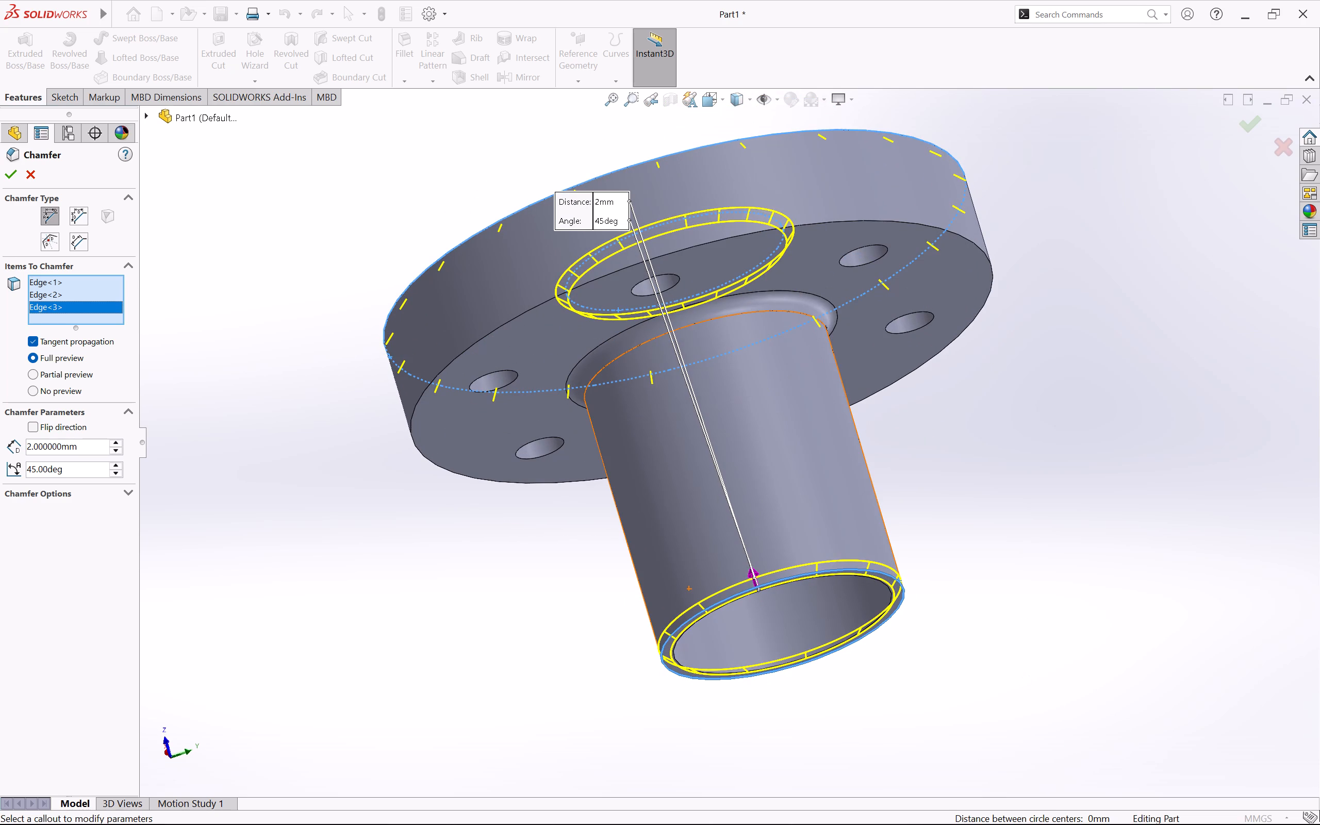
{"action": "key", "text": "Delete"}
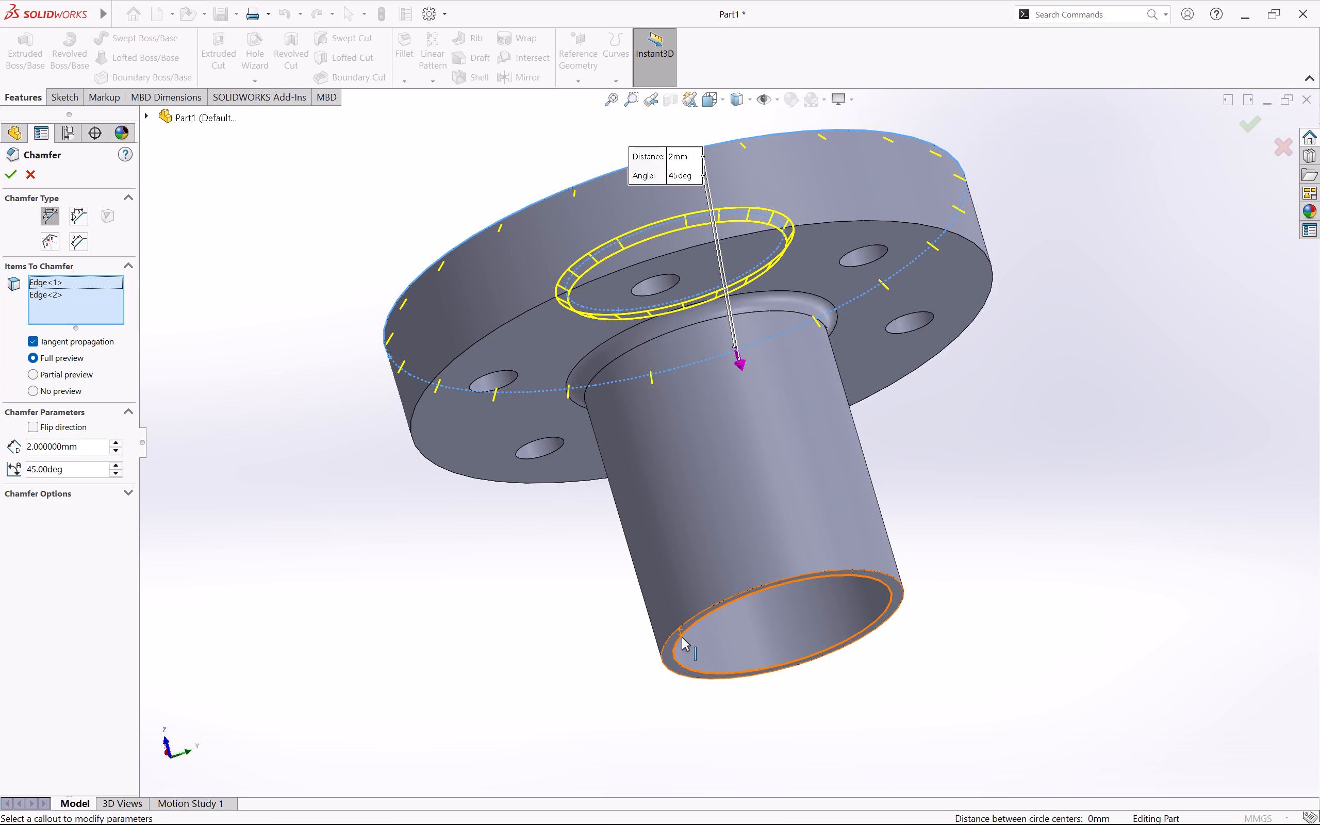
Add the inner bore edge at the boss's free end to the selection and apply the 2 mm, 45° chamfer.
{"action": "middle_click_drag", "start_coordinate": [1001, 681], "coordinate": [964, 630]}
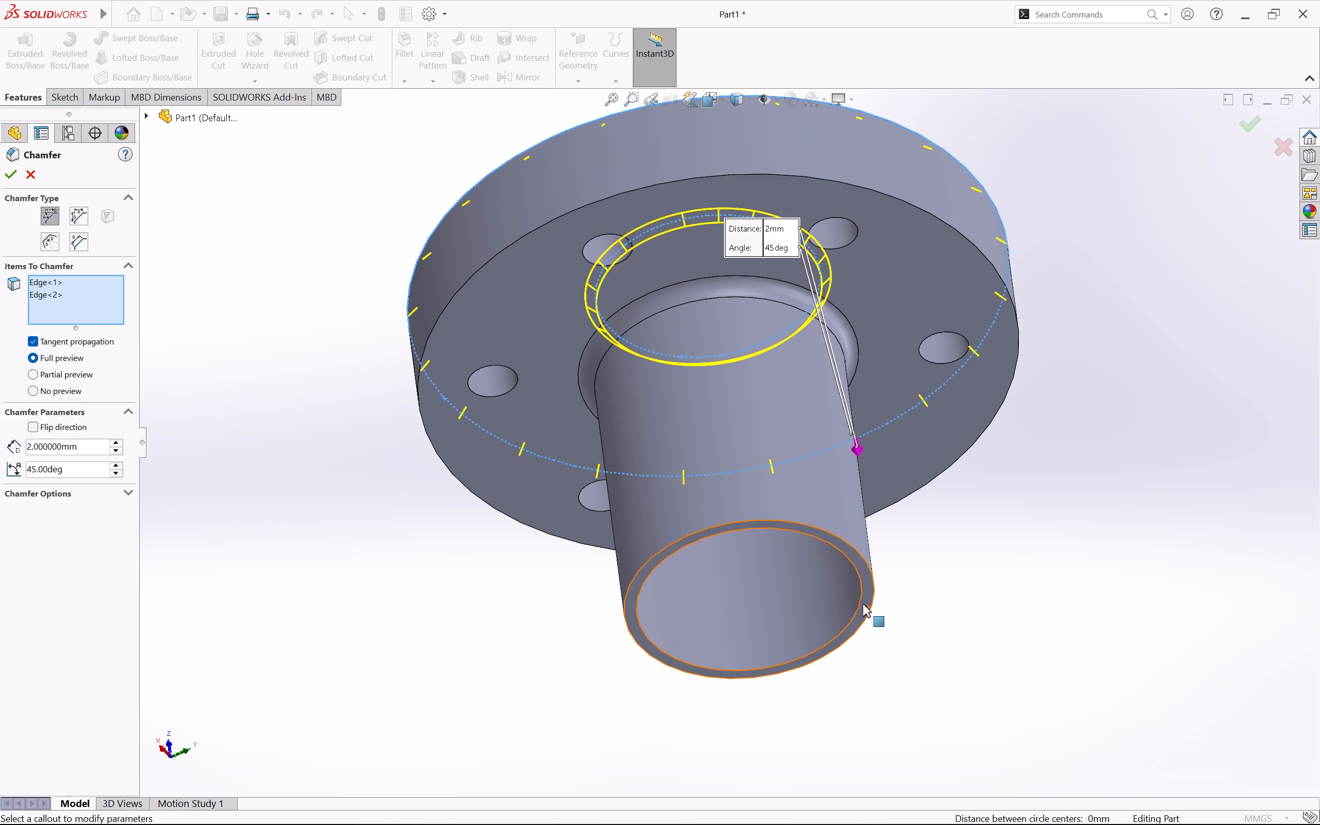
{"action": "left_click", "coordinate": [861, 602]}
{"action": "middle_click_drag", "start_coordinate": [953, 564], "coordinate": [963, 708]}
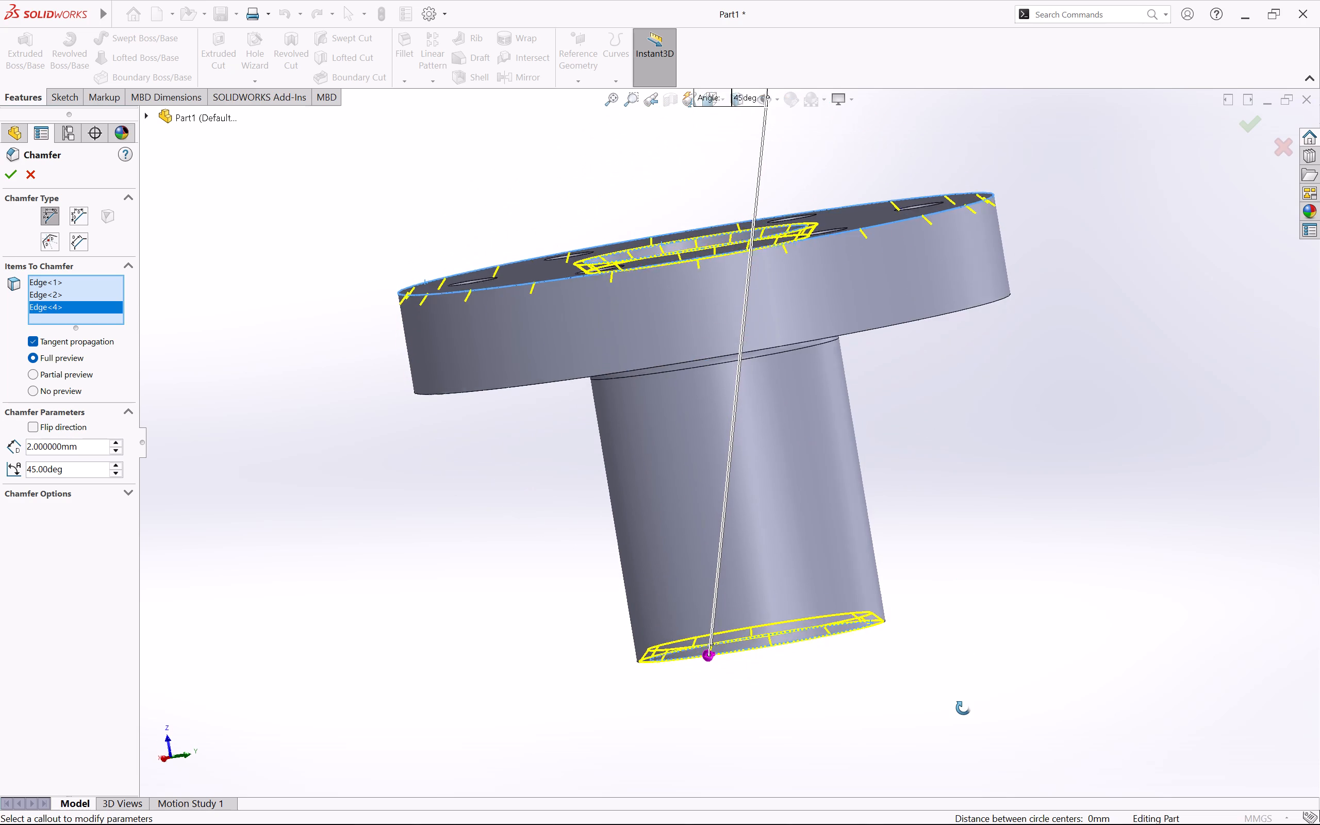
{"action": "middle_click_drag", "start_coordinate": [963, 708], "coordinate": [954, 683]}
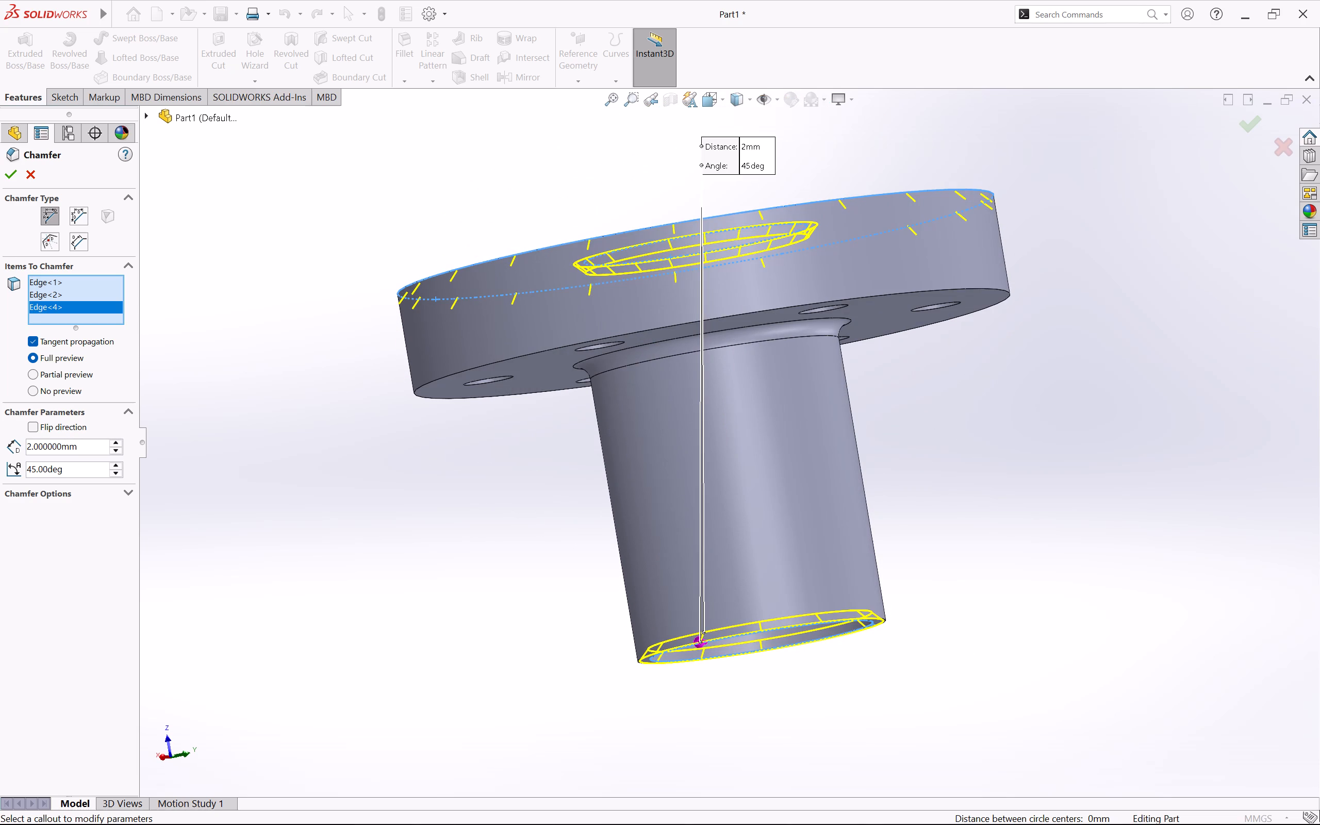
{"action": "left_click", "coordinate": [11, 175]}
Edit the chamfer feature to include the flange's outer rim edge on the boss side at 2 mm, 45°.
{"action": "scroll", "coordinate": [498, 494], "scroll_direction": "up", "scroll_amount": 1}
{"action": "middle_click_drag", "start_coordinate": [499, 494], "coordinate": [502, 496]}
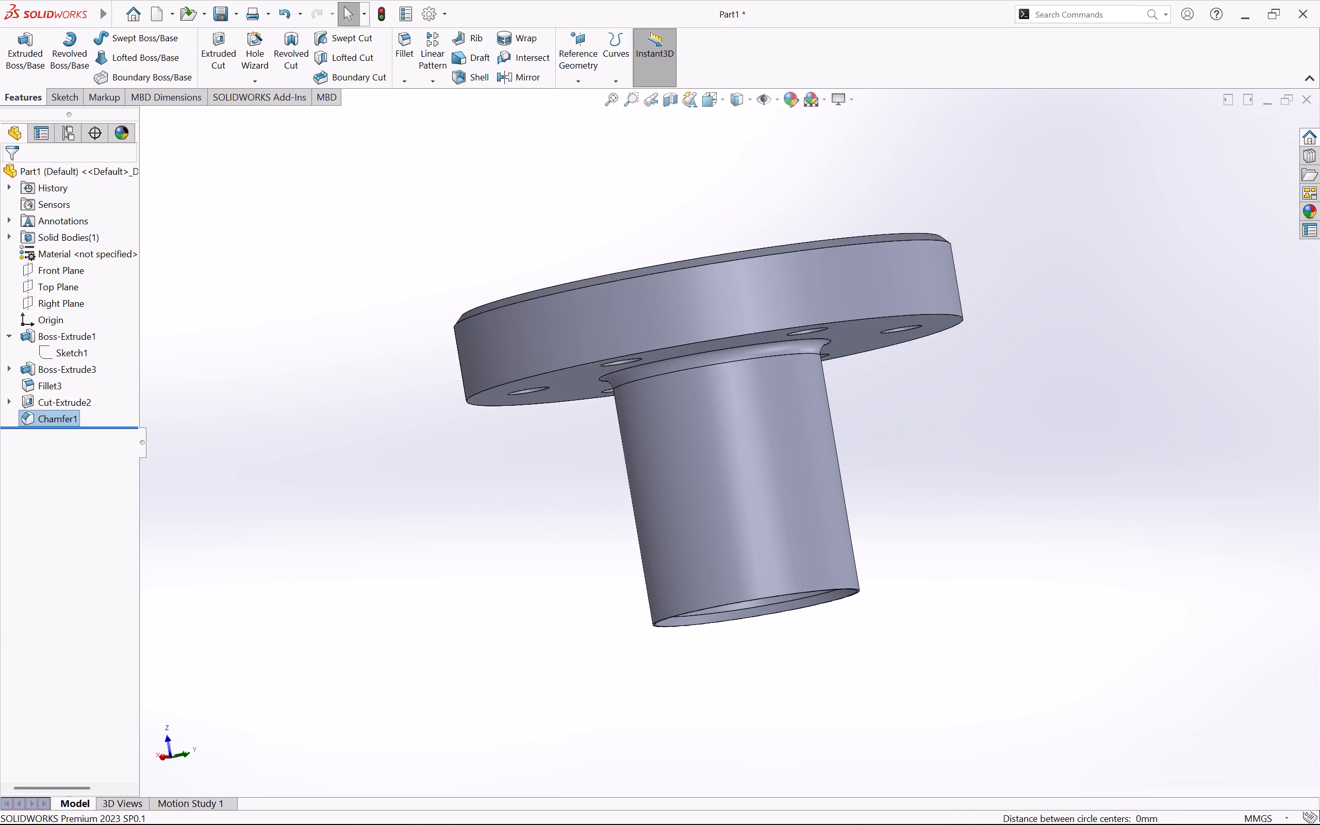
{"action": "middle_click_drag", "start_coordinate": [502, 496], "coordinate": [514, 544]}
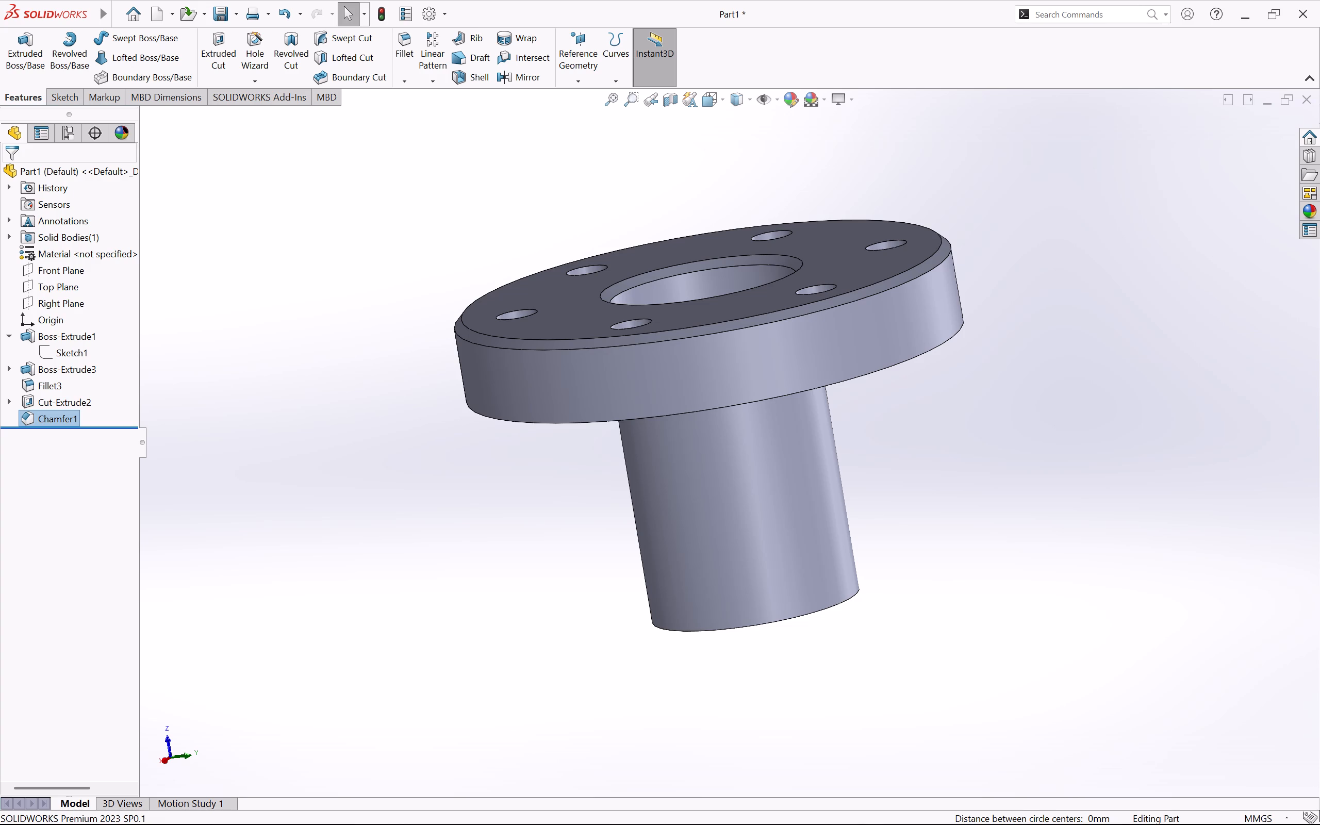
{"action": "right_click", "coordinate": [70, 422]}
{"action": "left_click", "coordinate": [79, 379]}
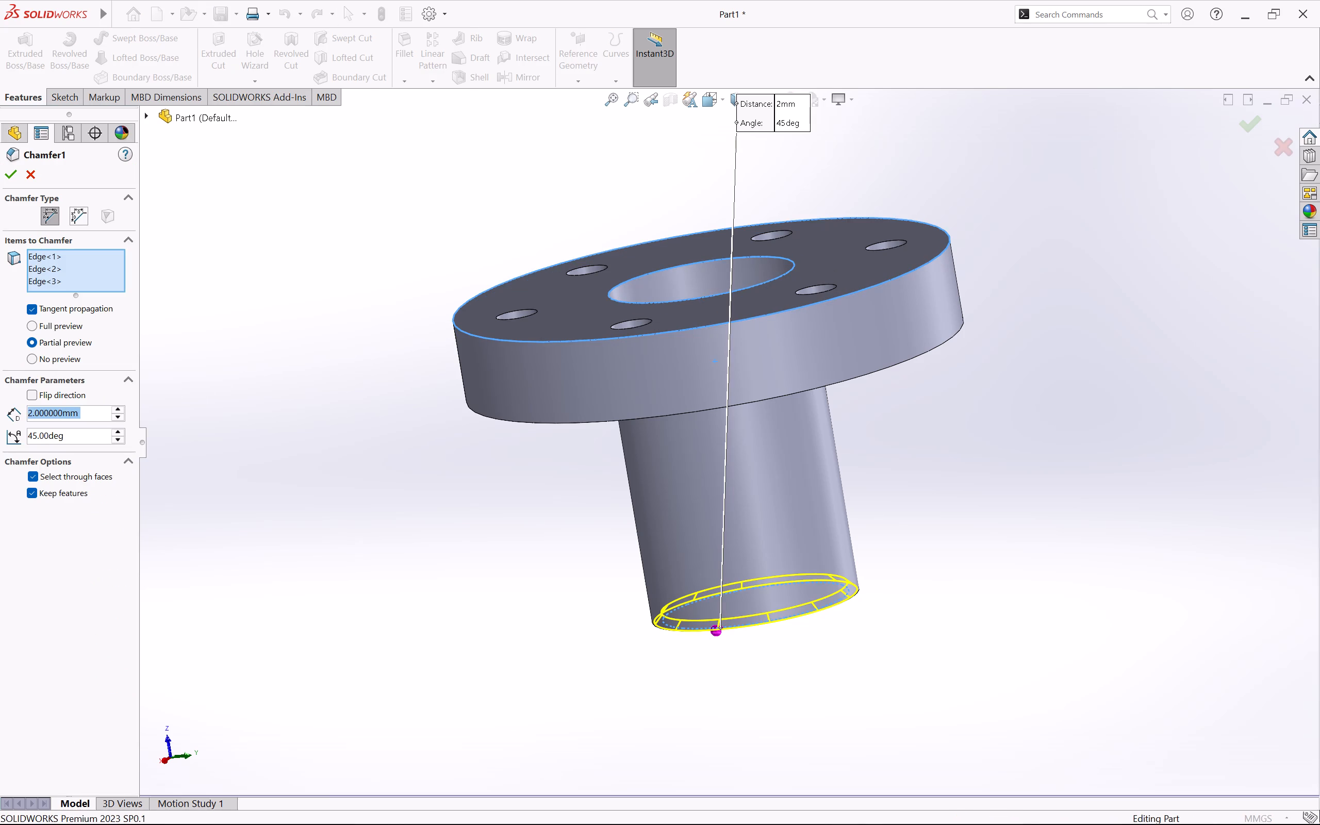
{"action": "left_click", "coordinate": [90, 285]}
{"action": "middle_click_drag", "start_coordinate": [525, 703], "coordinate": [514, 556]}
{"action": "left_click", "coordinate": [482, 359]}
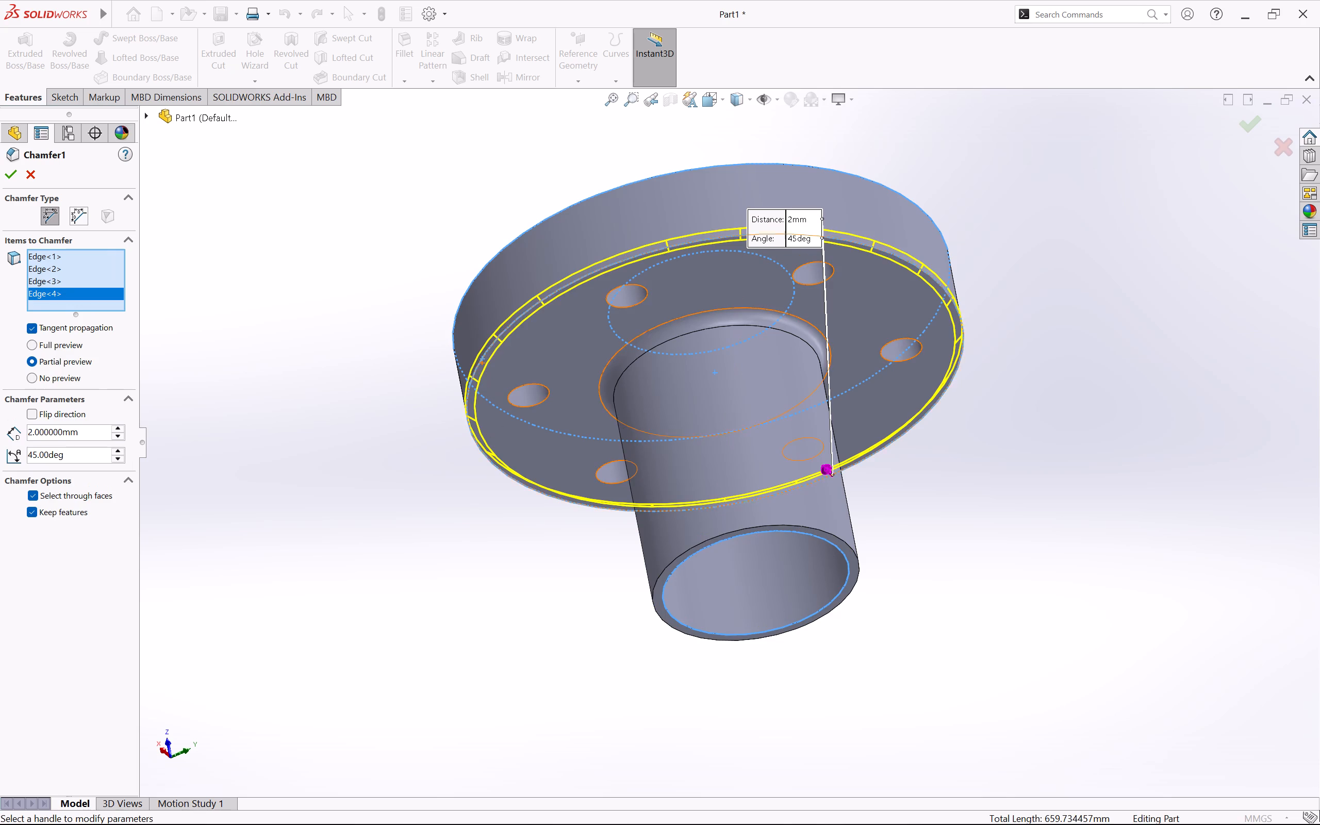
{"action": "middle_click_drag", "start_coordinate": [446, 556], "coordinate": [501, 662]}
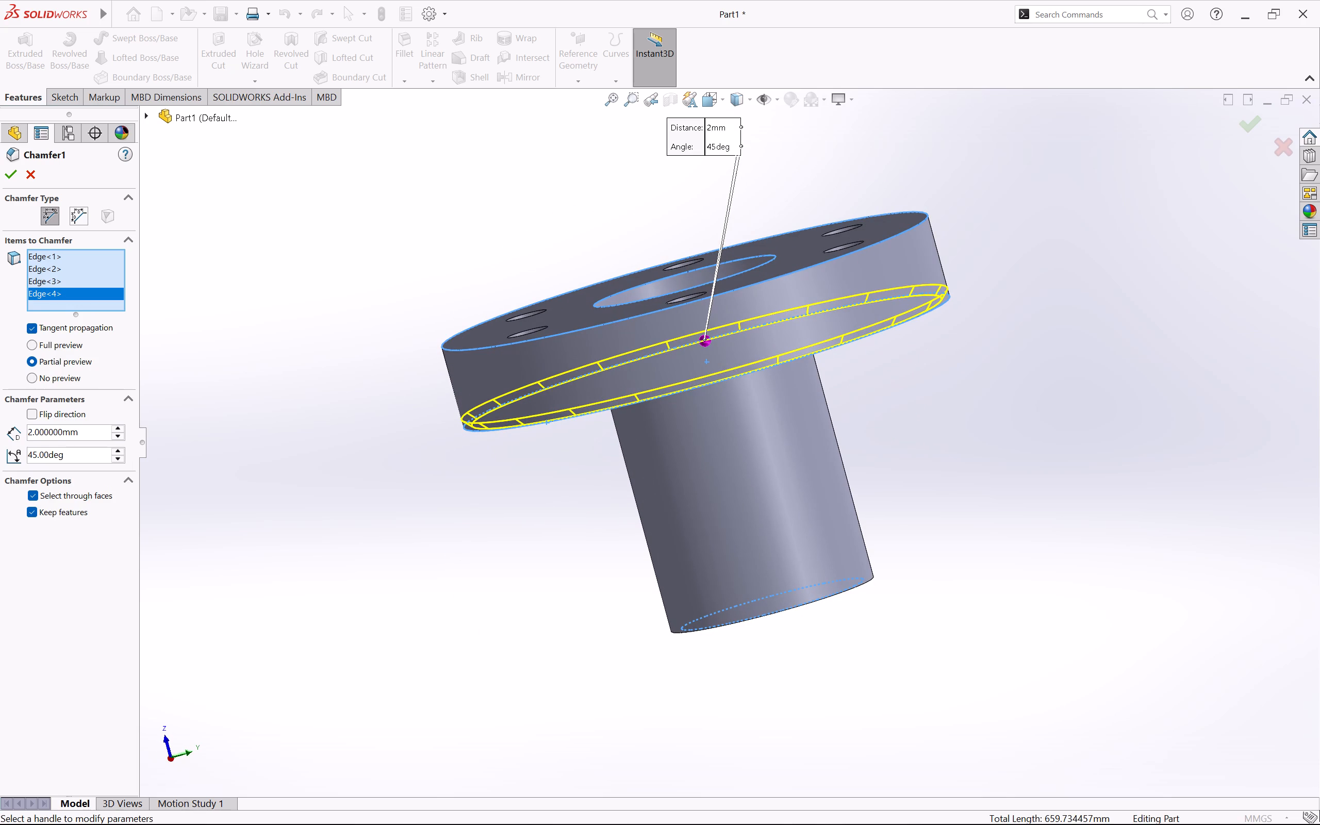
{"action": "left_click", "coordinate": [14, 169]}
Examine the chamfered flange rims, bore edge and boss end from several angles.
{"action": "middle_click_drag", "start_coordinate": [582, 575], "coordinate": [526, 538]}
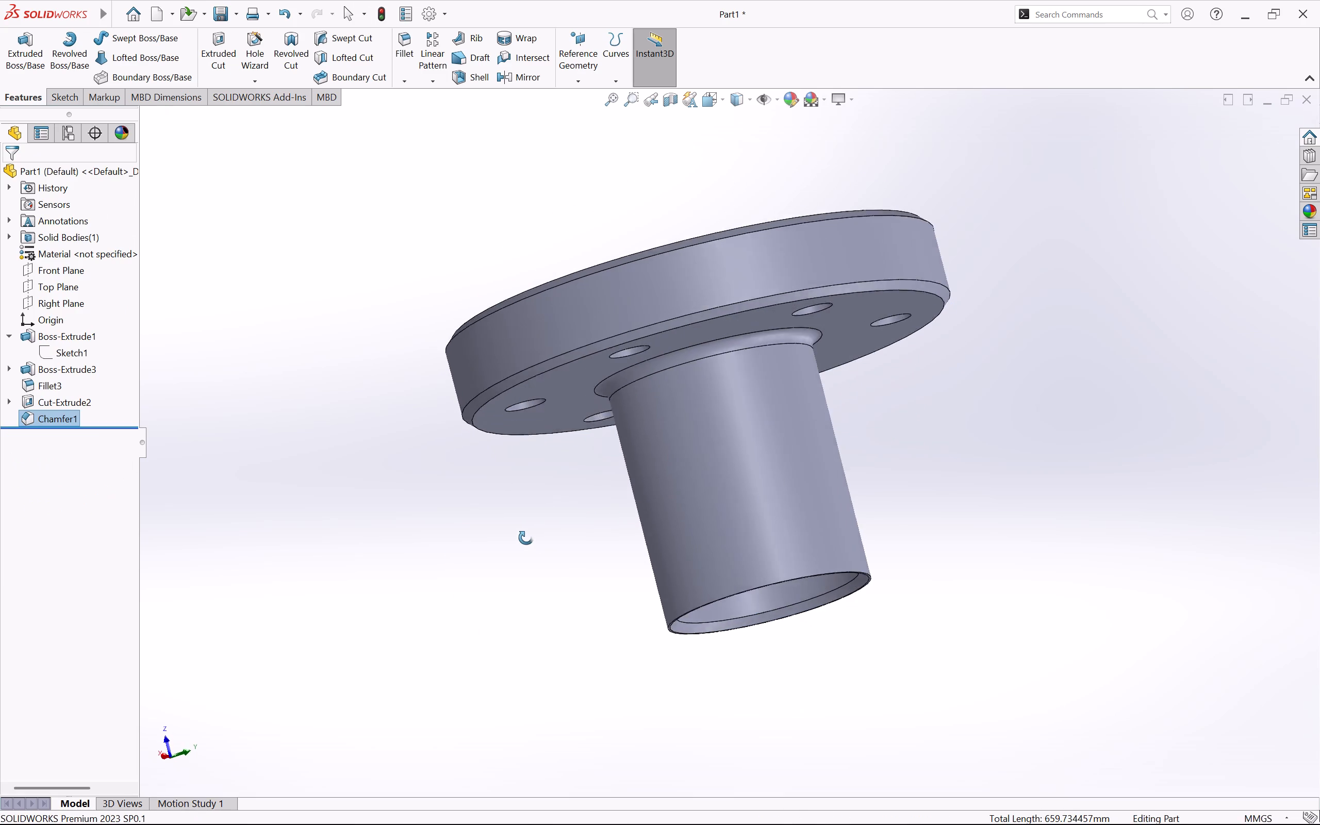
{"action": "middle_click_drag", "start_coordinate": [526, 538], "coordinate": [581, 624]}
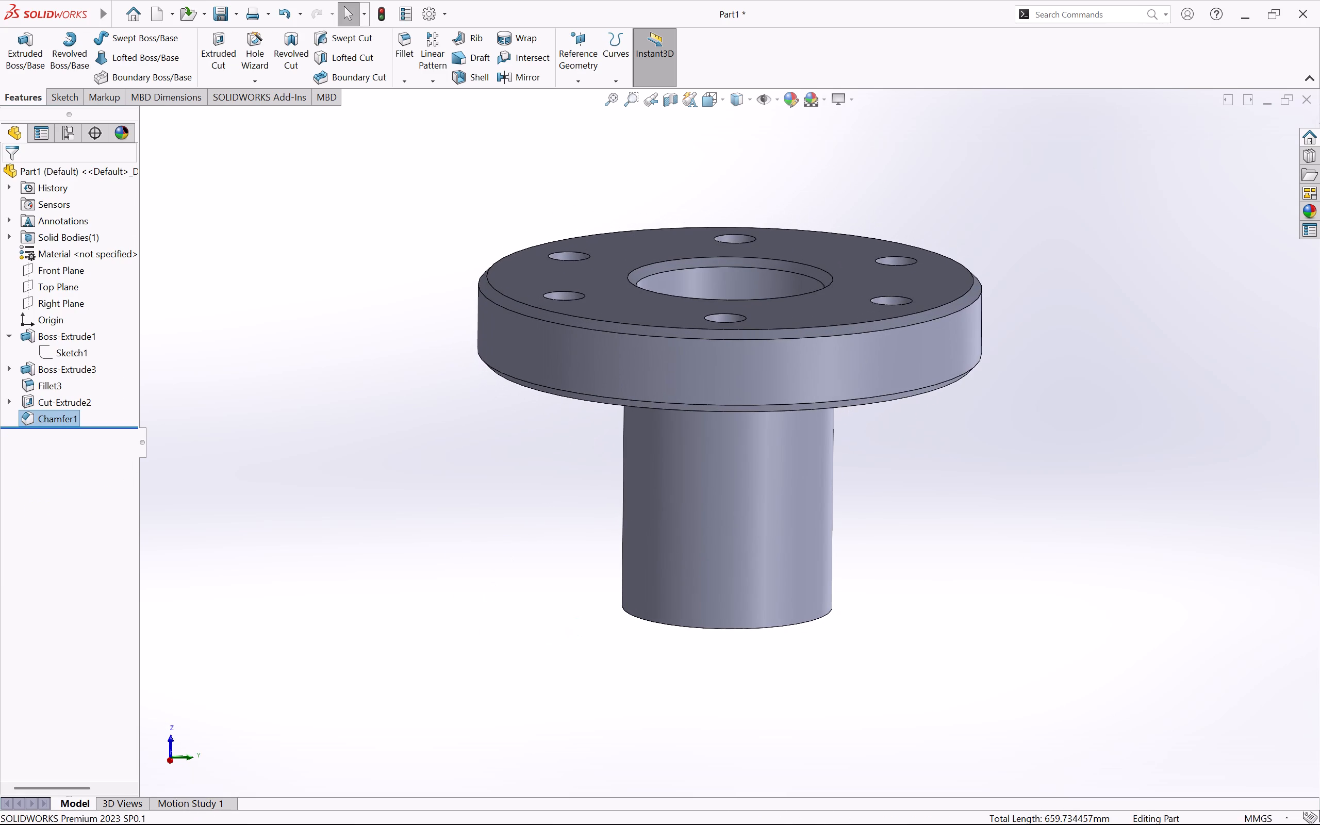
{"action": "scroll", "coordinate": [946, 548], "scroll_direction": "up", "scroll_amount": 2}
{"action": "middle_click_drag", "start_coordinate": [930, 510], "coordinate": [913, 525]}
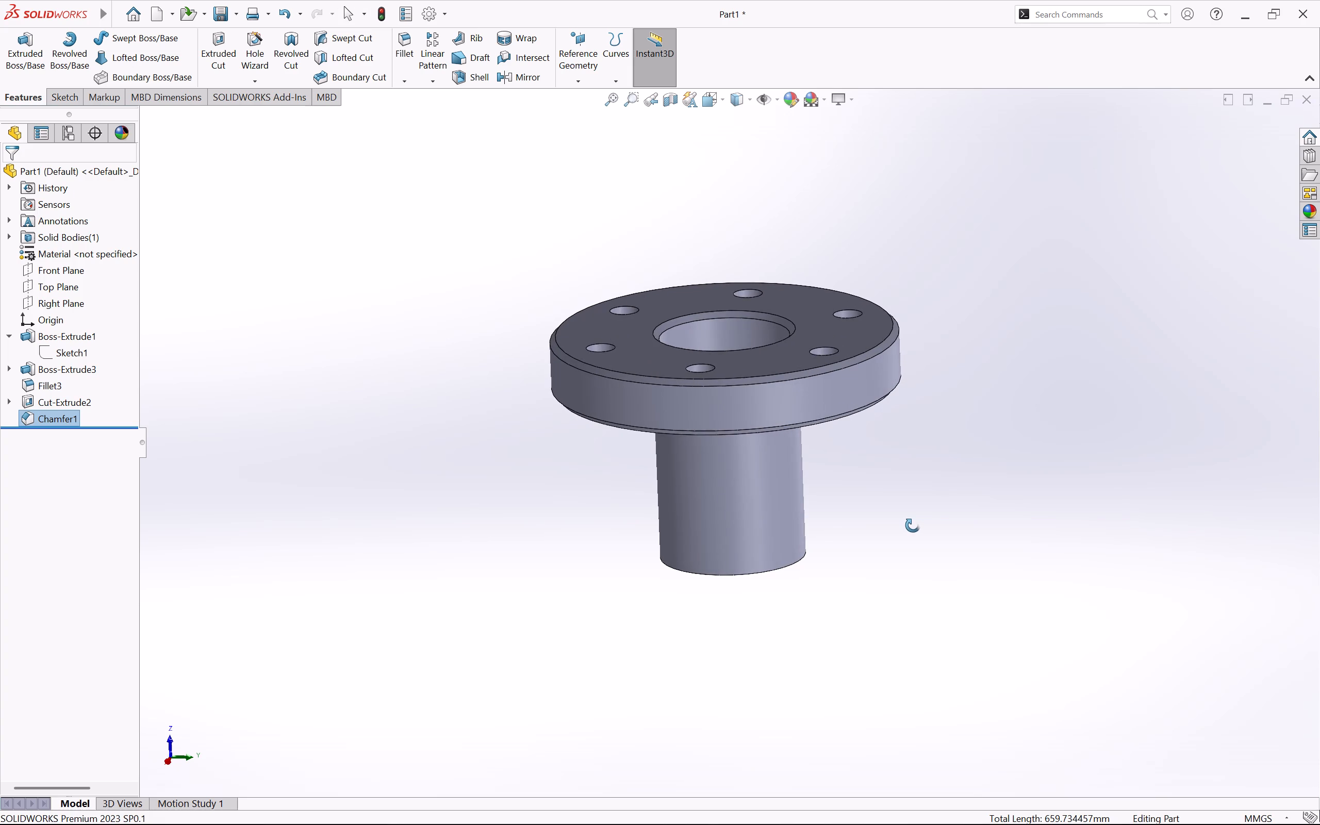
{"action": "middle_click_drag", "start_coordinate": [913, 525], "coordinate": [921, 523]}
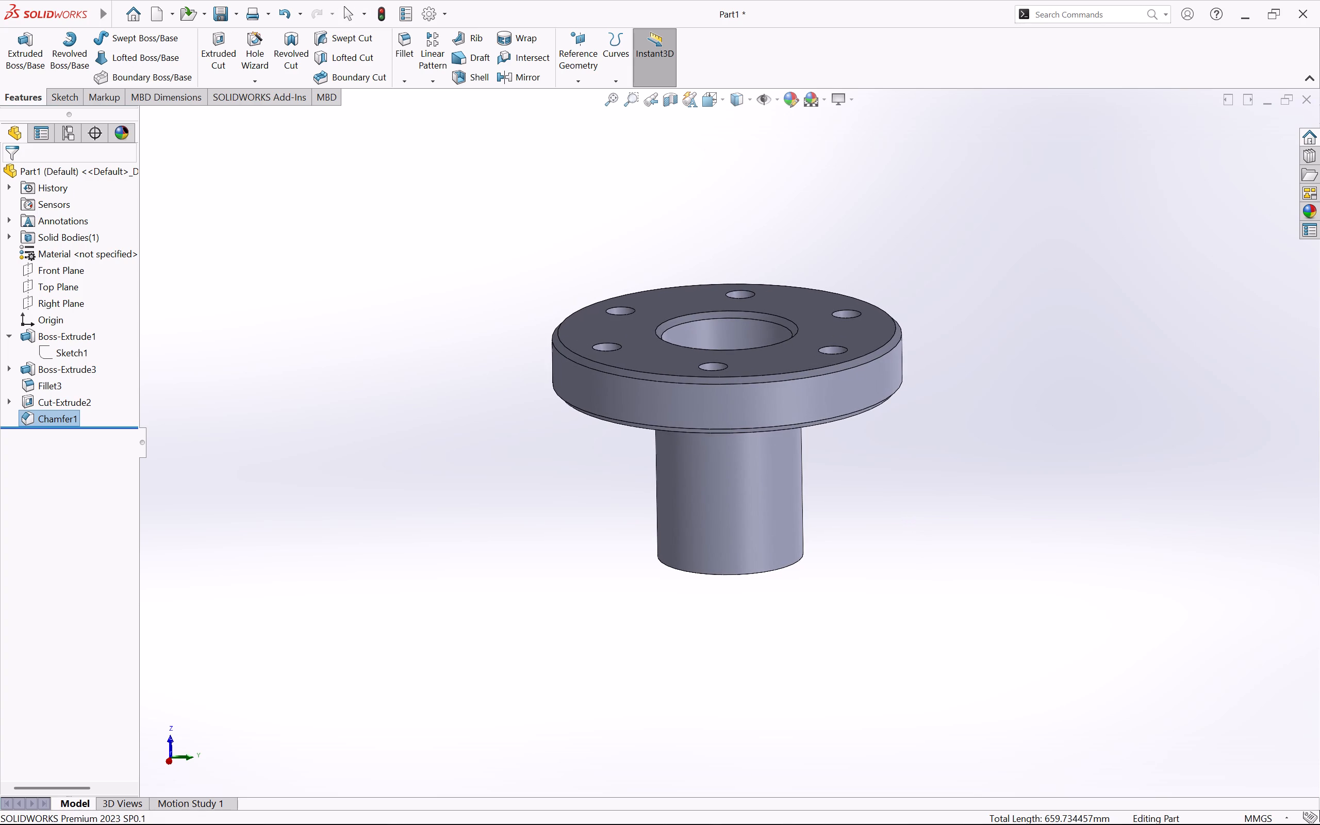
{"action": "middle_click_drag", "start_coordinate": [900, 487], "coordinate": [917, 474]}
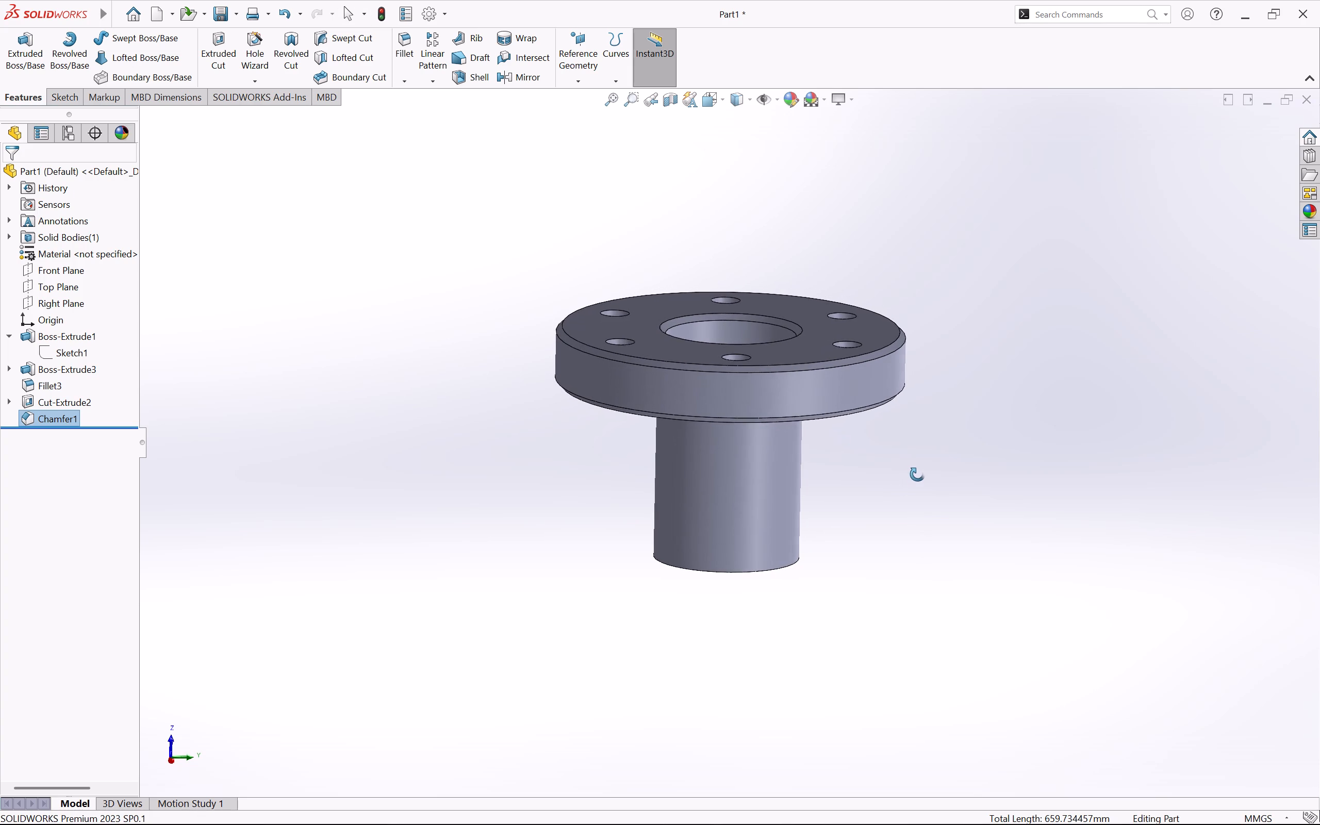
{"action": "middle_click_drag", "start_coordinate": [917, 474], "coordinate": [915, 473]}
{"action": "middle_click_drag", "start_coordinate": [916, 461], "coordinate": [910, 469]}
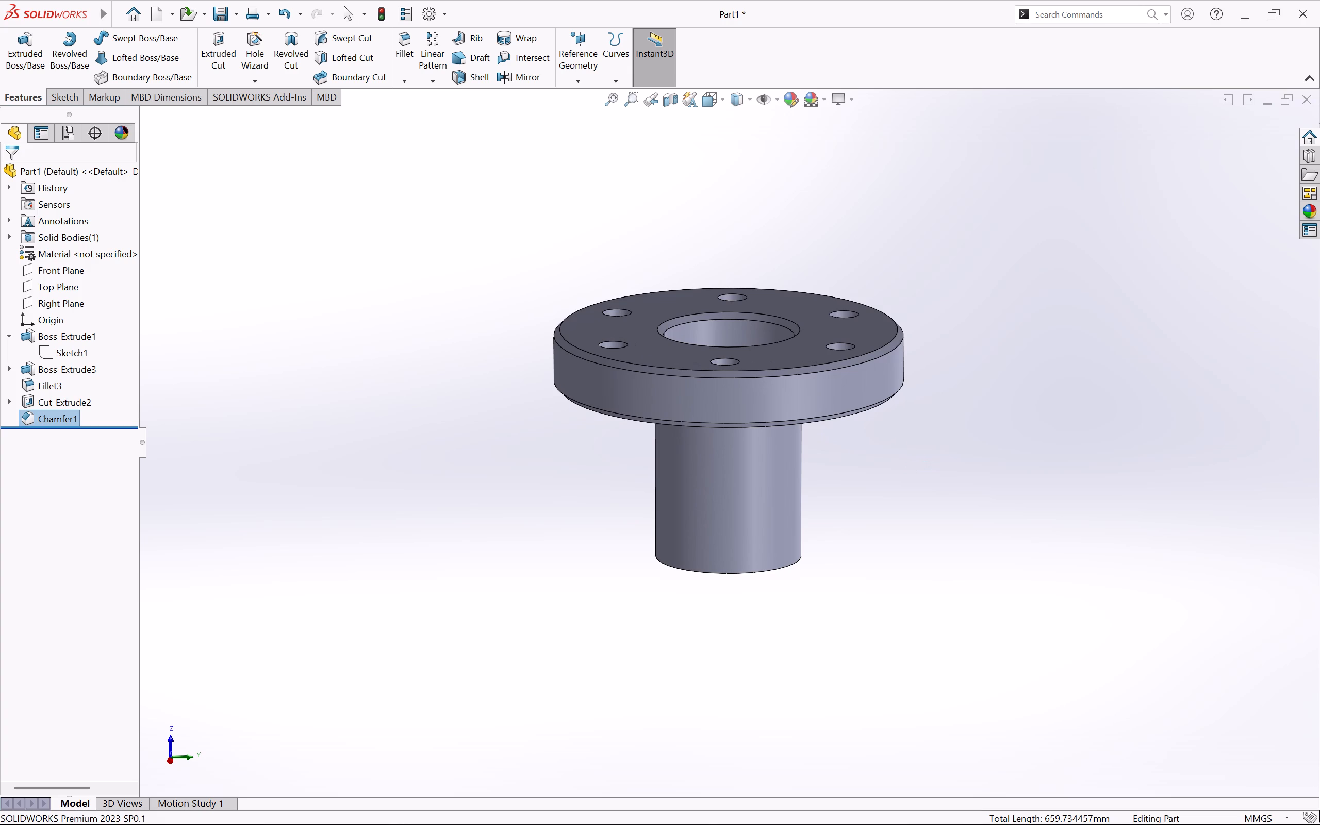
{"action": "middle_click_drag", "start_coordinate": [909, 470], "coordinate": [913, 492]}
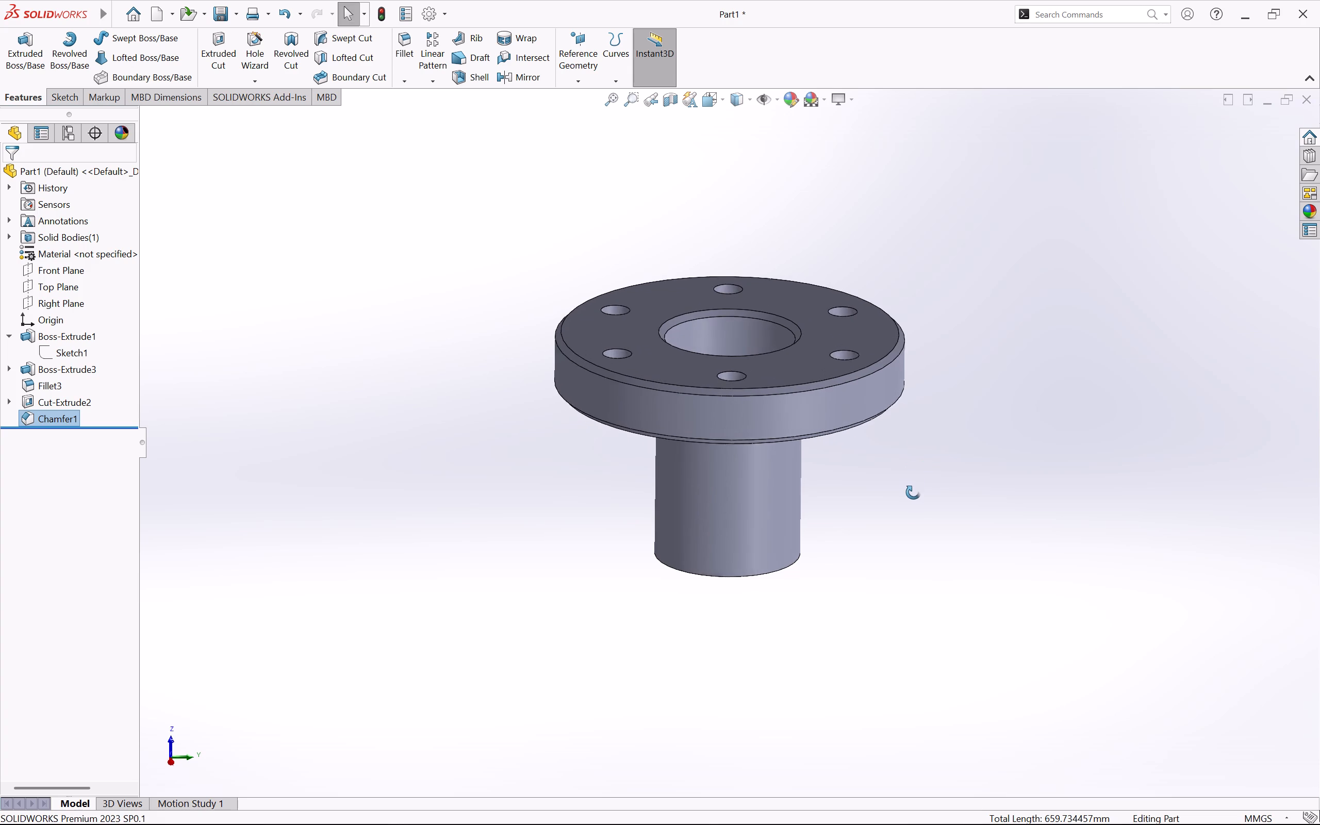
{"action": "middle_click_drag", "start_coordinate": [913, 492], "coordinate": [918, 525]}
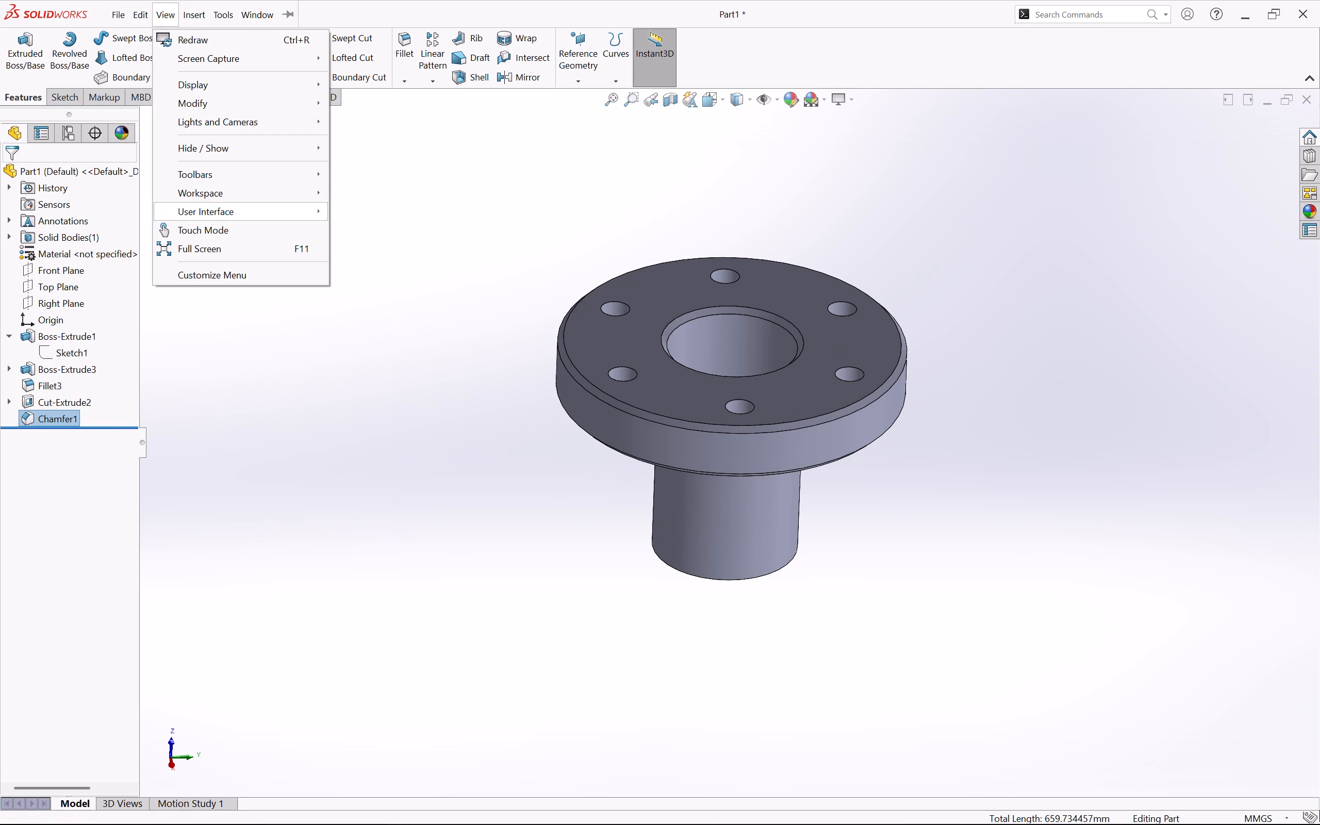
Save the part as fx Part1 in the solid works folder on the Desktop.
{"action": "left_click", "coordinate": [344, 530]}
{"action": "left_click", "coordinate": [221, 18]}
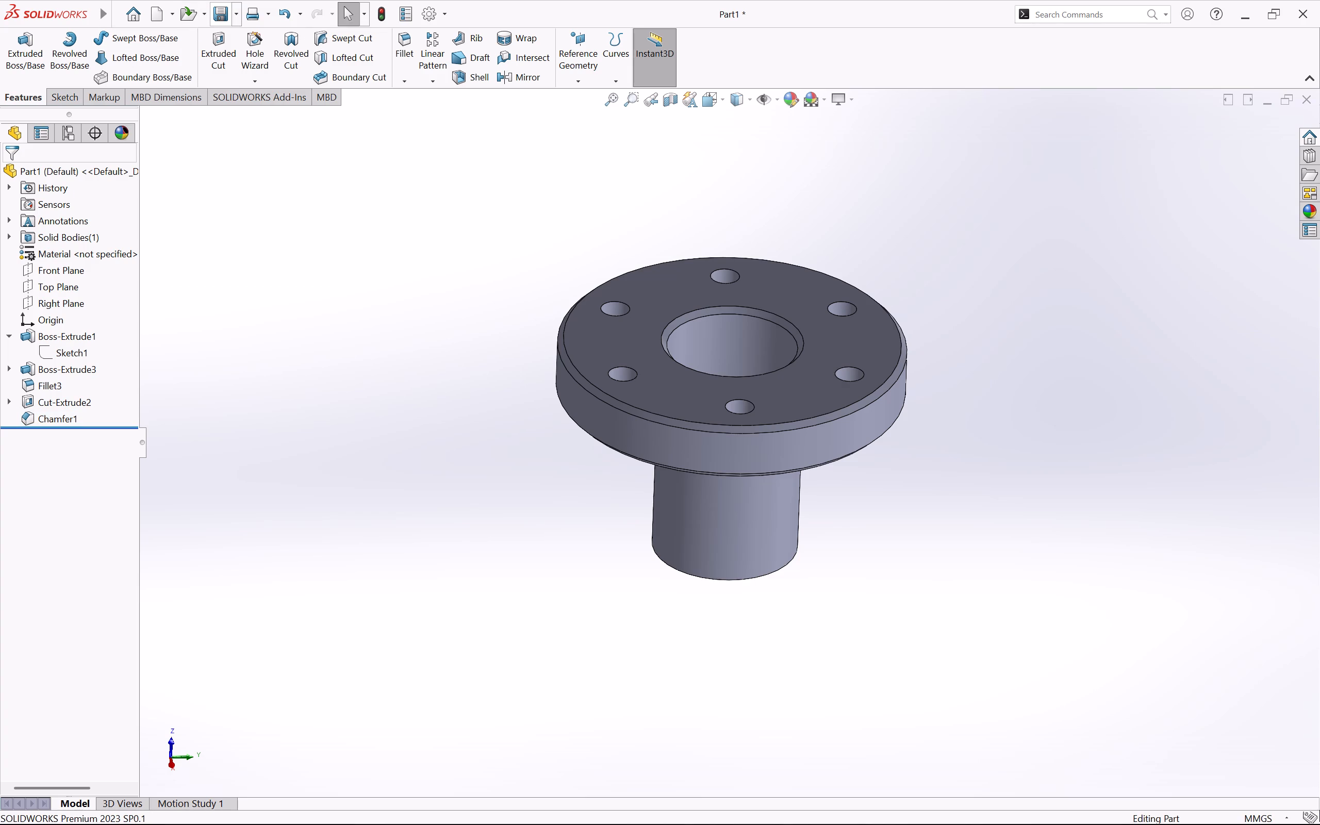
{"action": "left_click", "coordinate": [540, 465]}
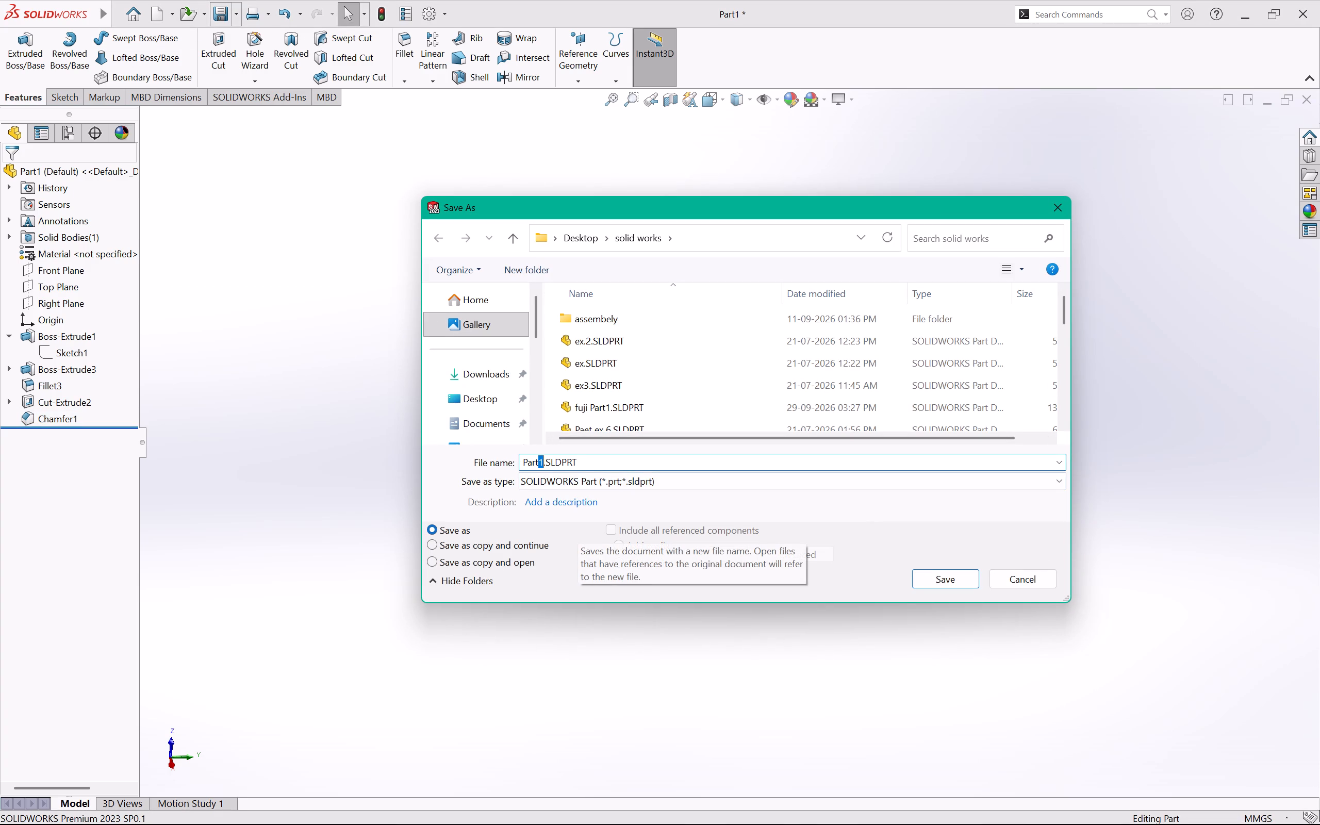
{"action": "key", "text": "Right"}
{"action": "key", "text": "Left"}
{"action": "key", "text": "Left"}
{"action": "key", "text": "Left"}
{"action": "key", "text": "Left"}
{"action": "key", "text": "Left"}
{"action": "type", "text": "fx"}
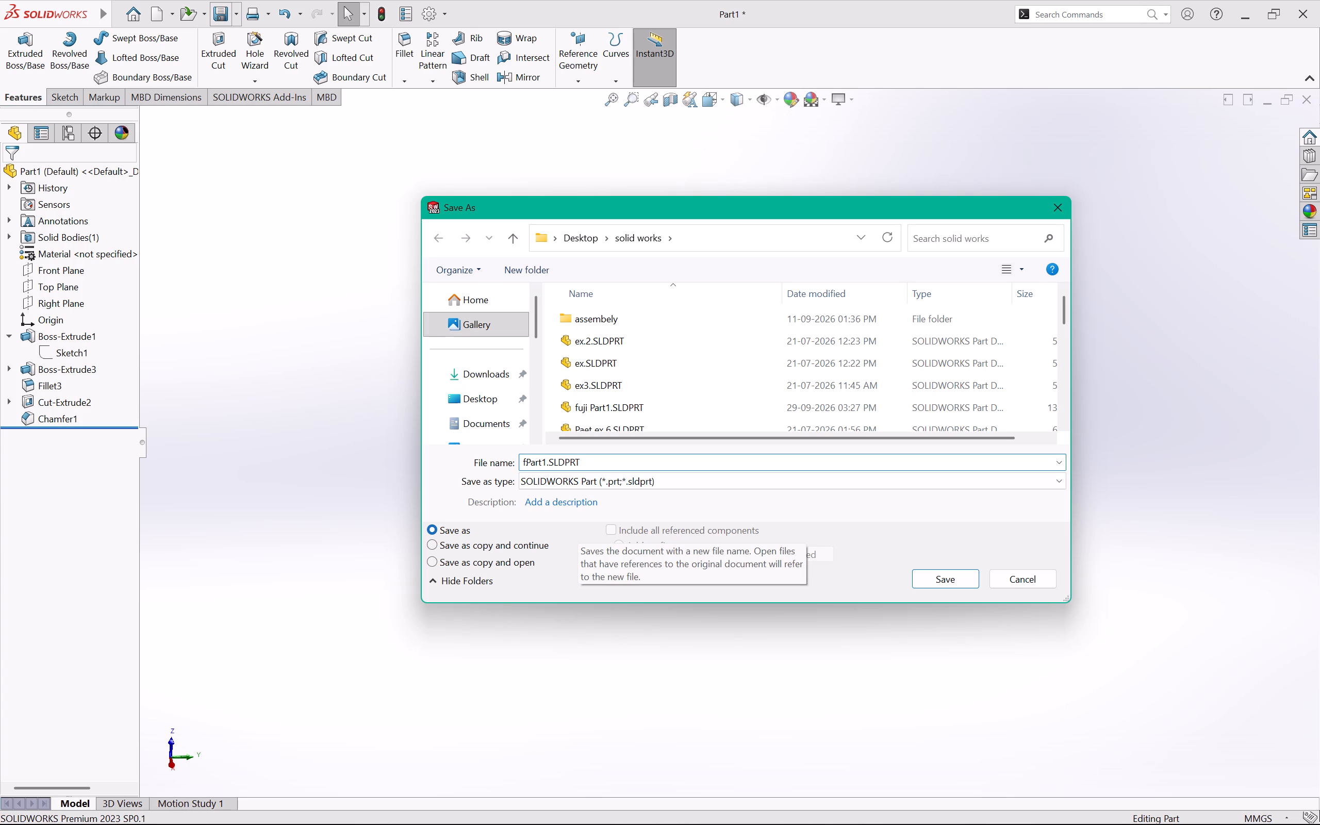
{"action": "key", "text": "space"}
{"action": "key", "text": "Right"}
{"action": "key", "text": "Right"}
{"action": "key", "text": "Right"}
{"action": "key", "text": "Right"}
{"action": "key", "text": "Right"}
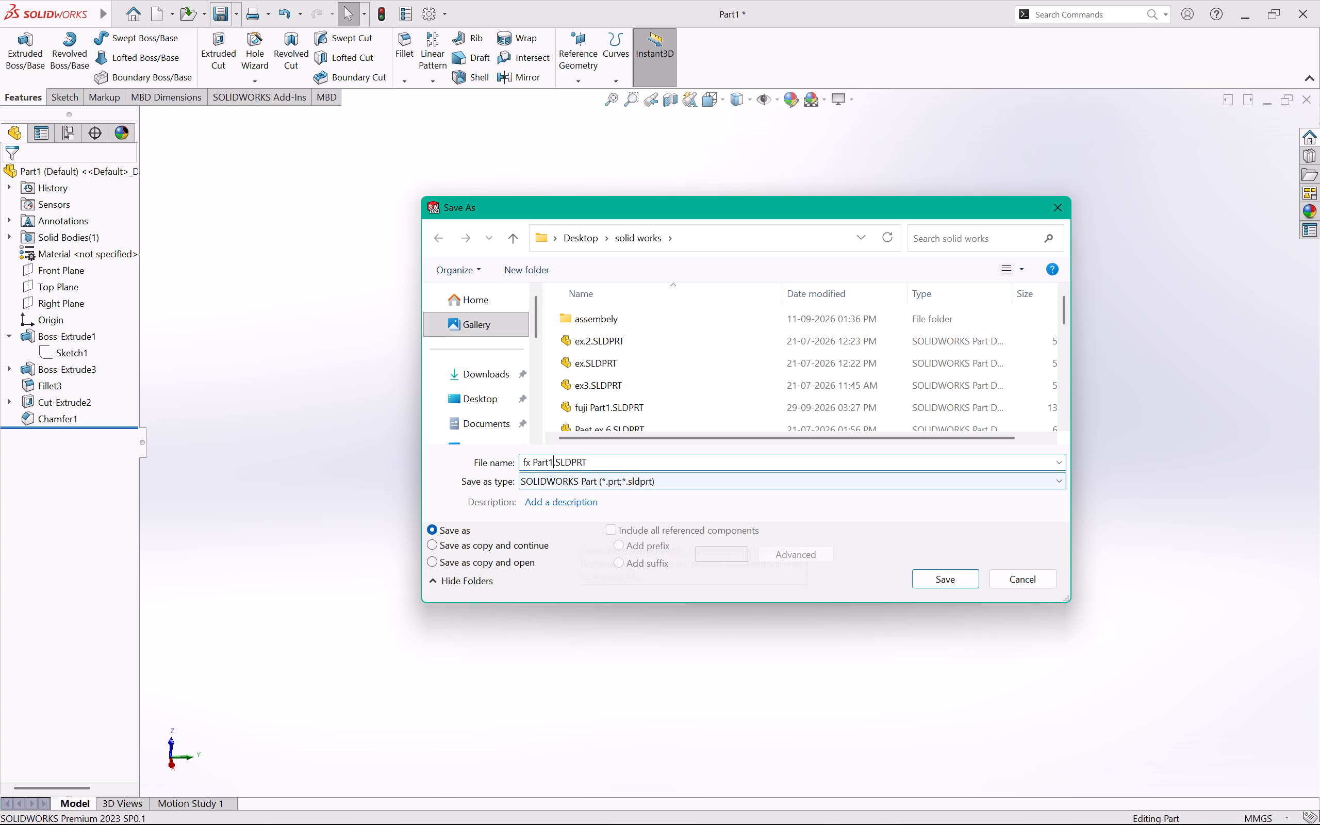
{"action": "left_click", "coordinate": [485, 400]}
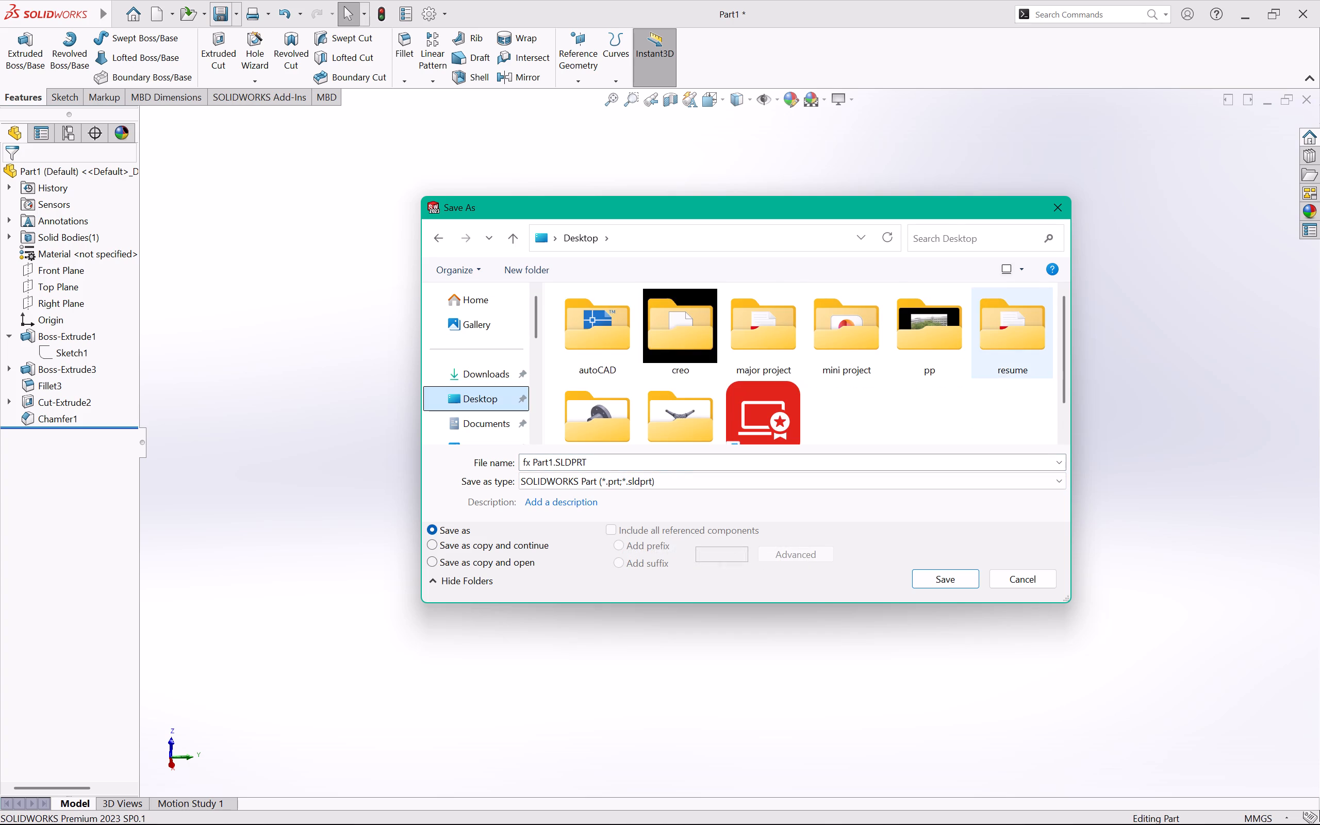
{"action": "double_click", "coordinate": [590, 428]}
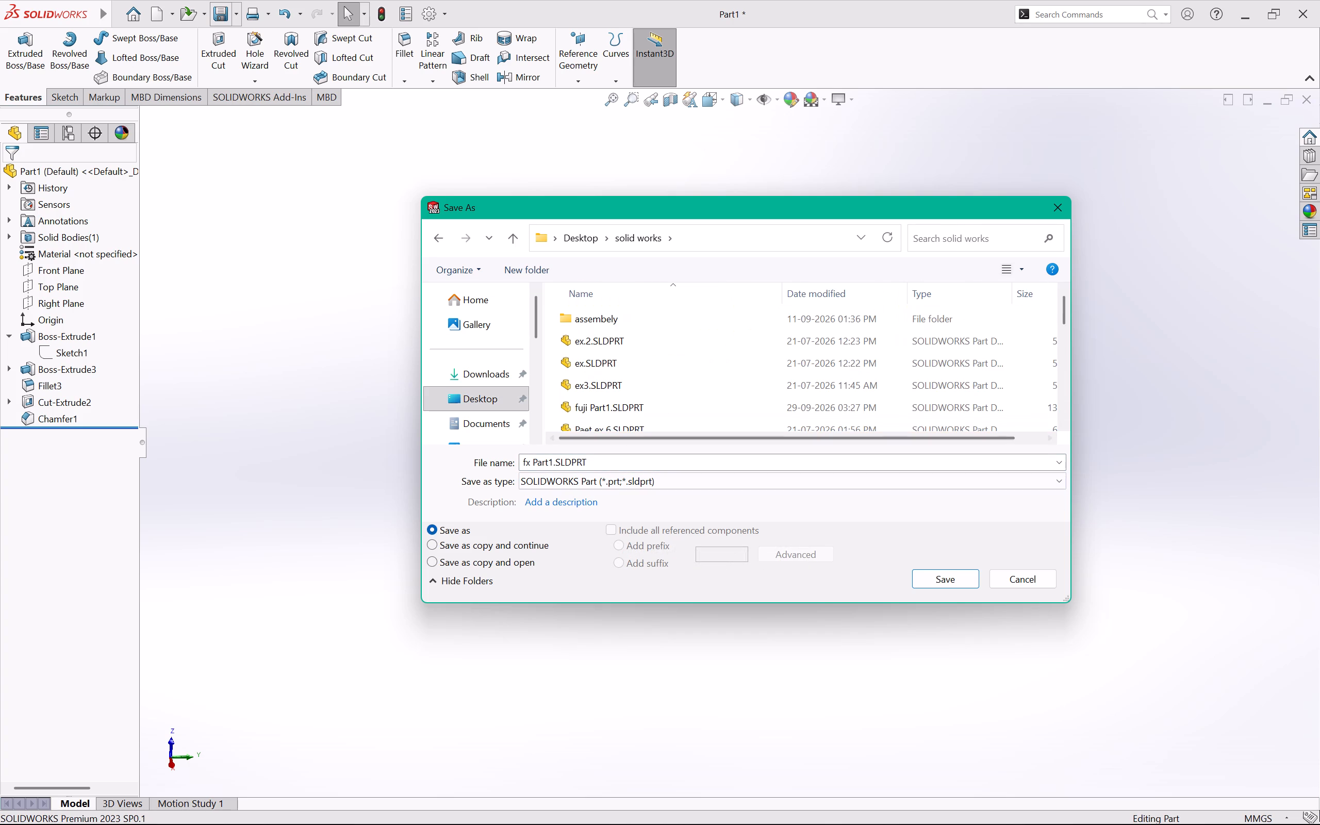
{"action": "left_click", "coordinate": [940, 579]}
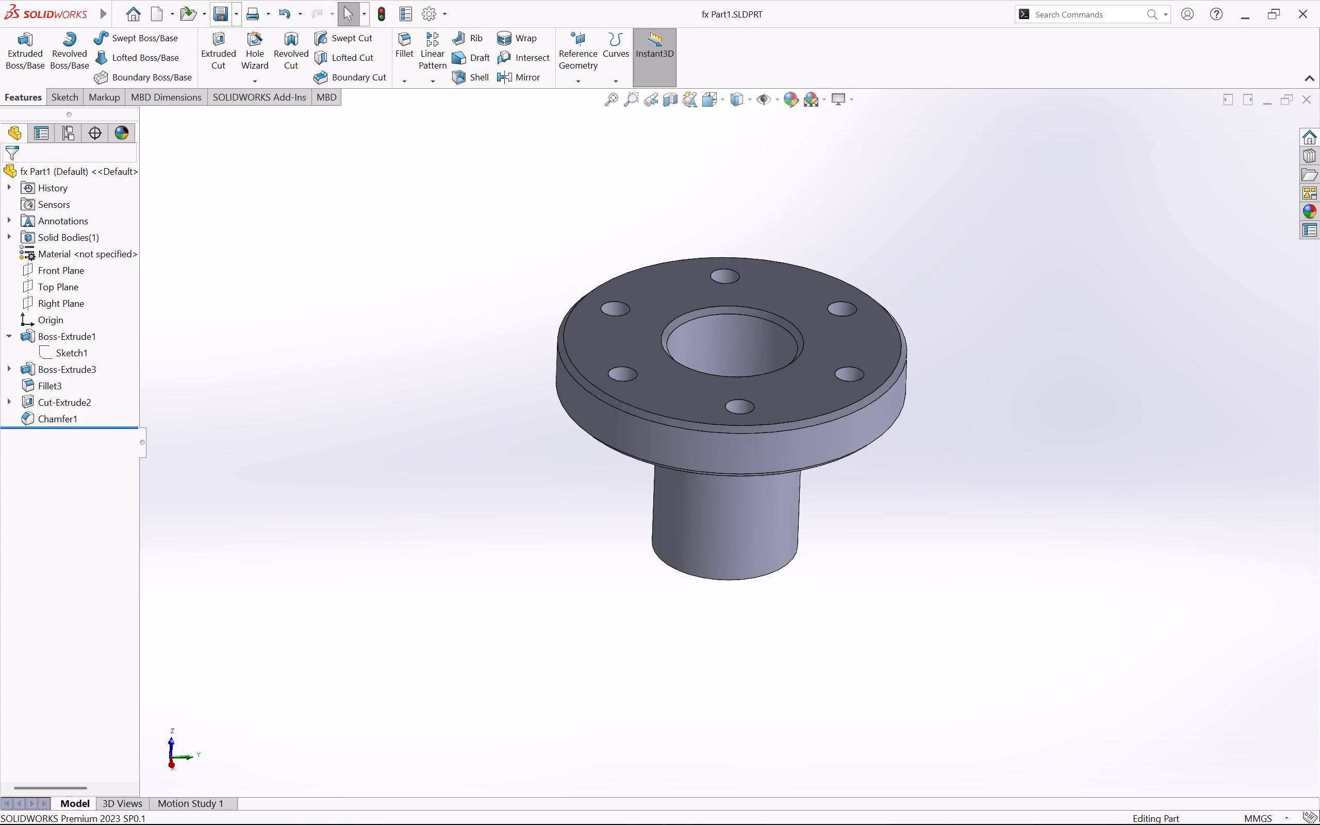
Save a copy of the part to the Desktop as a 3D PDF in Adobe Portable Document Format, named fx Part1.pdf.
{"action": "left_click", "coordinate": [225, 11]}
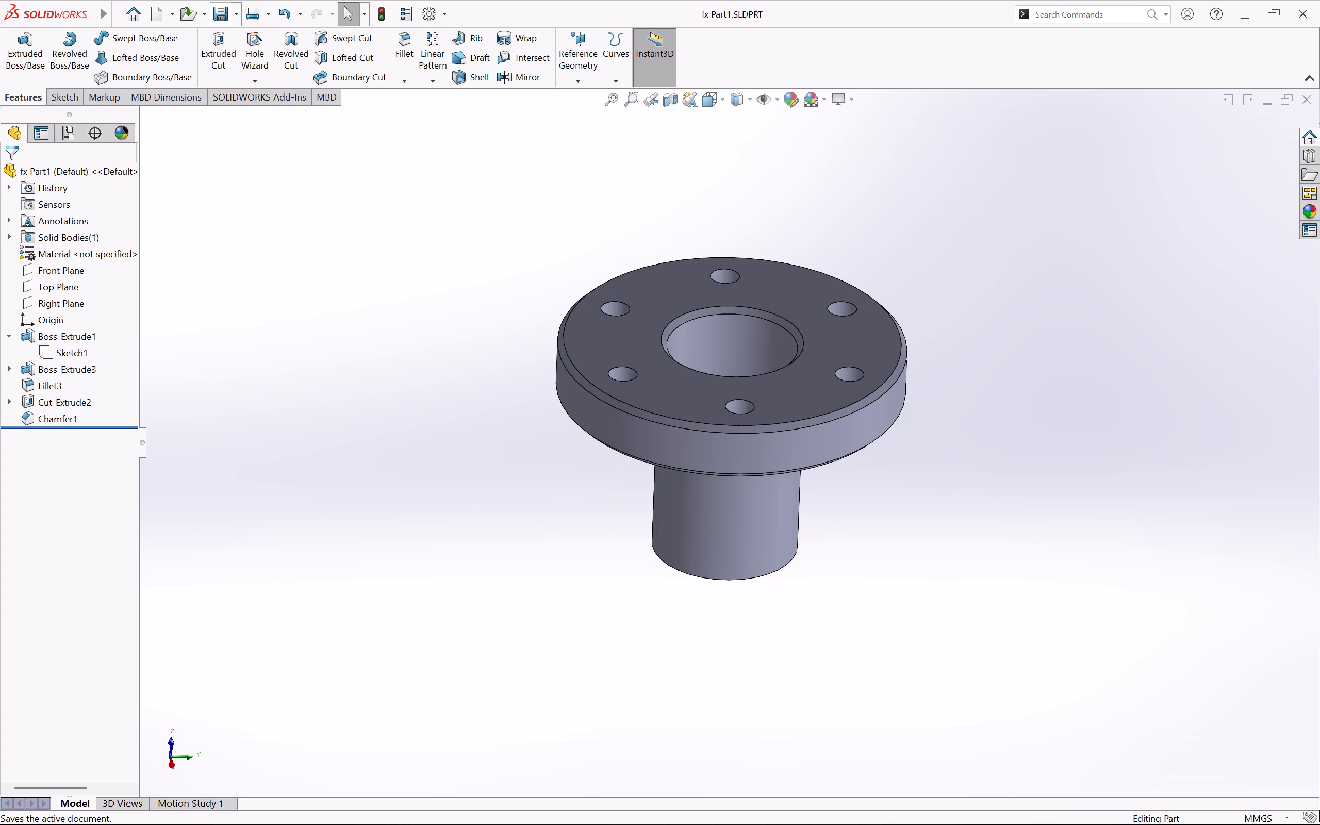
{"action": "left_click", "coordinate": [236, 18]}
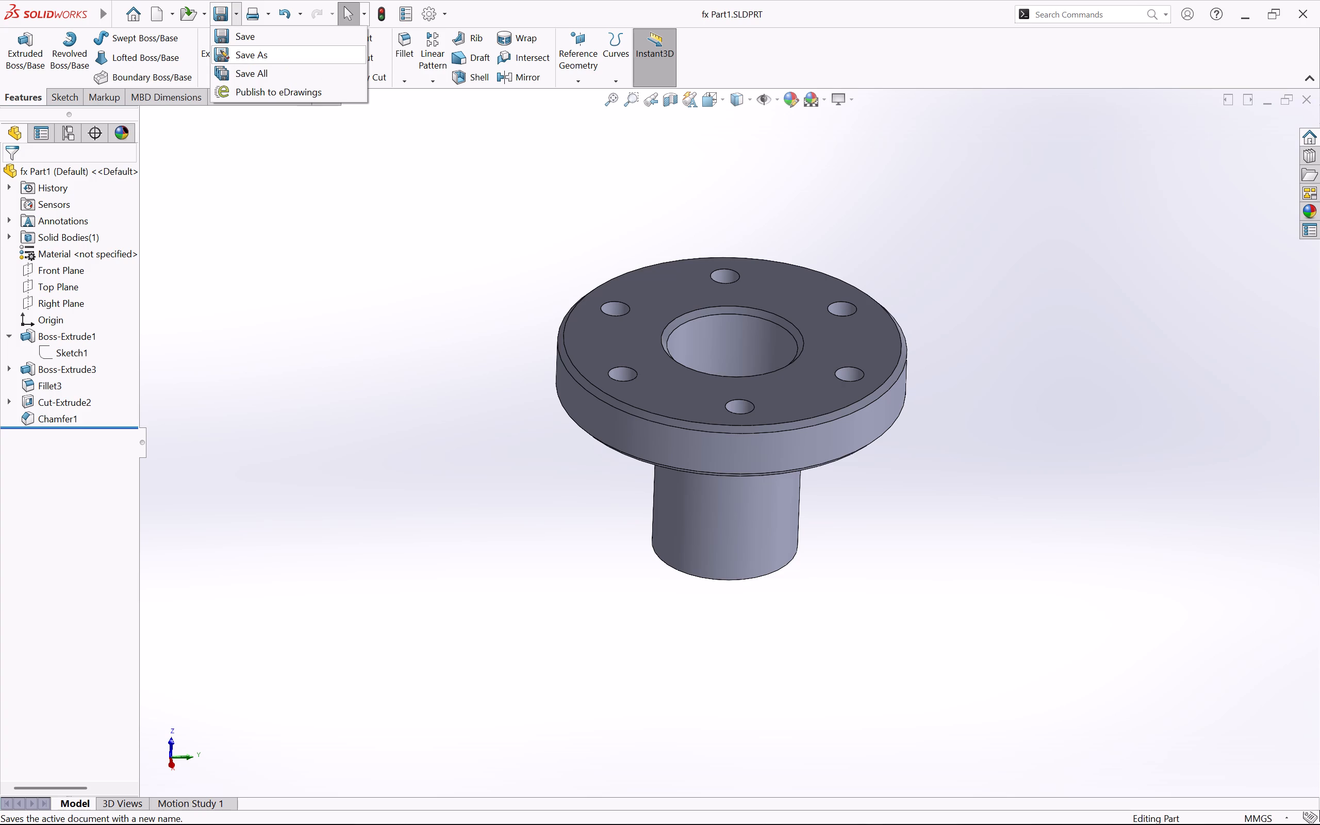
{"action": "left_click", "coordinate": [244, 54]}
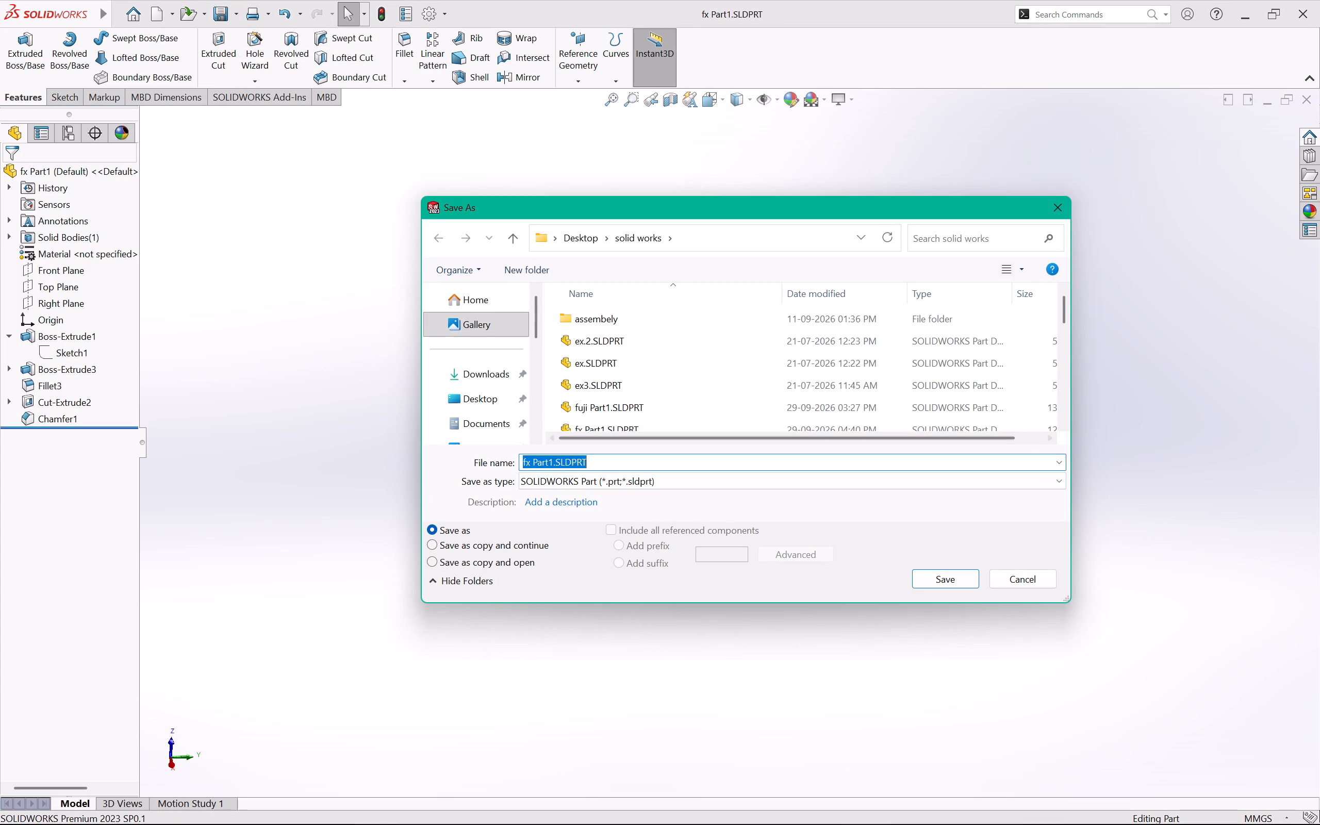
{"action": "left_click", "coordinate": [592, 455]}
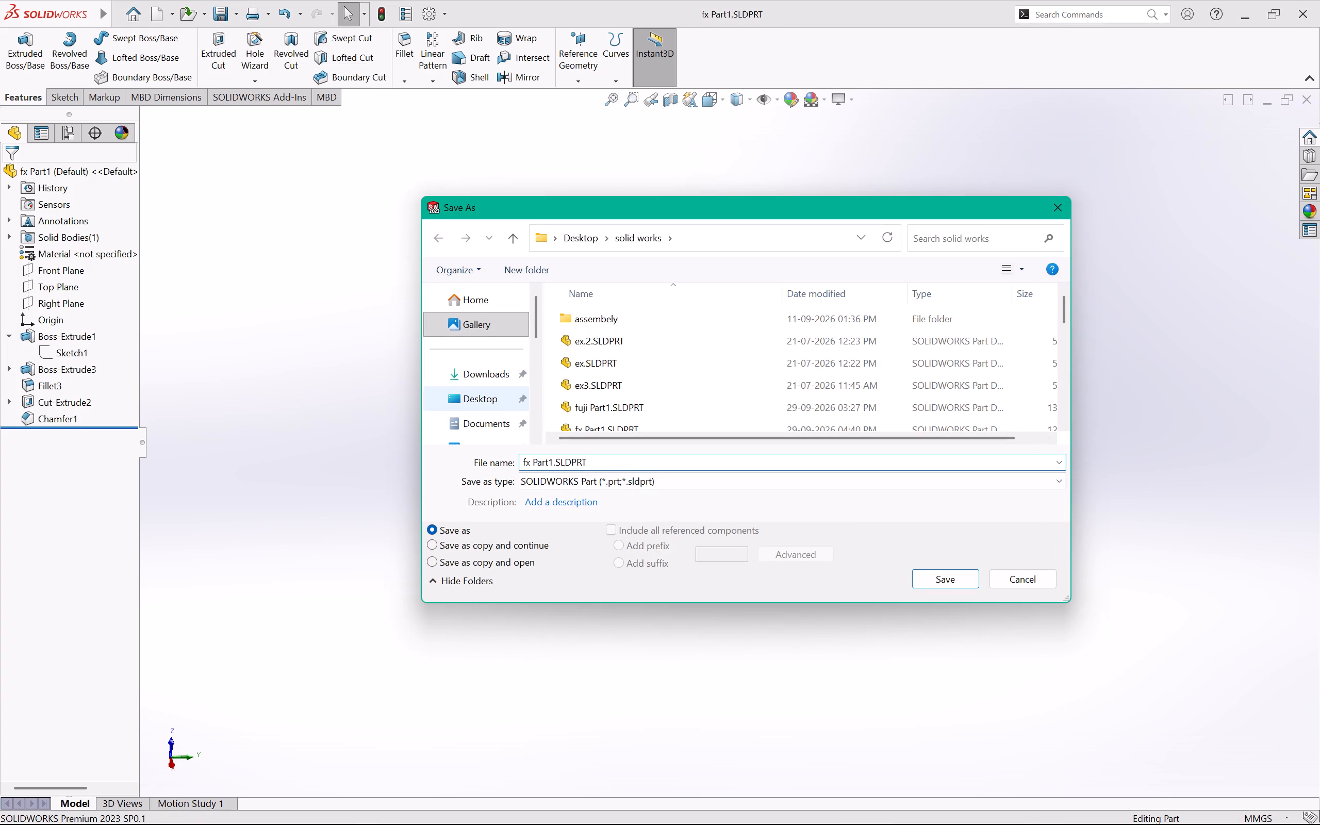
{"action": "left_click", "coordinate": [478, 405]}
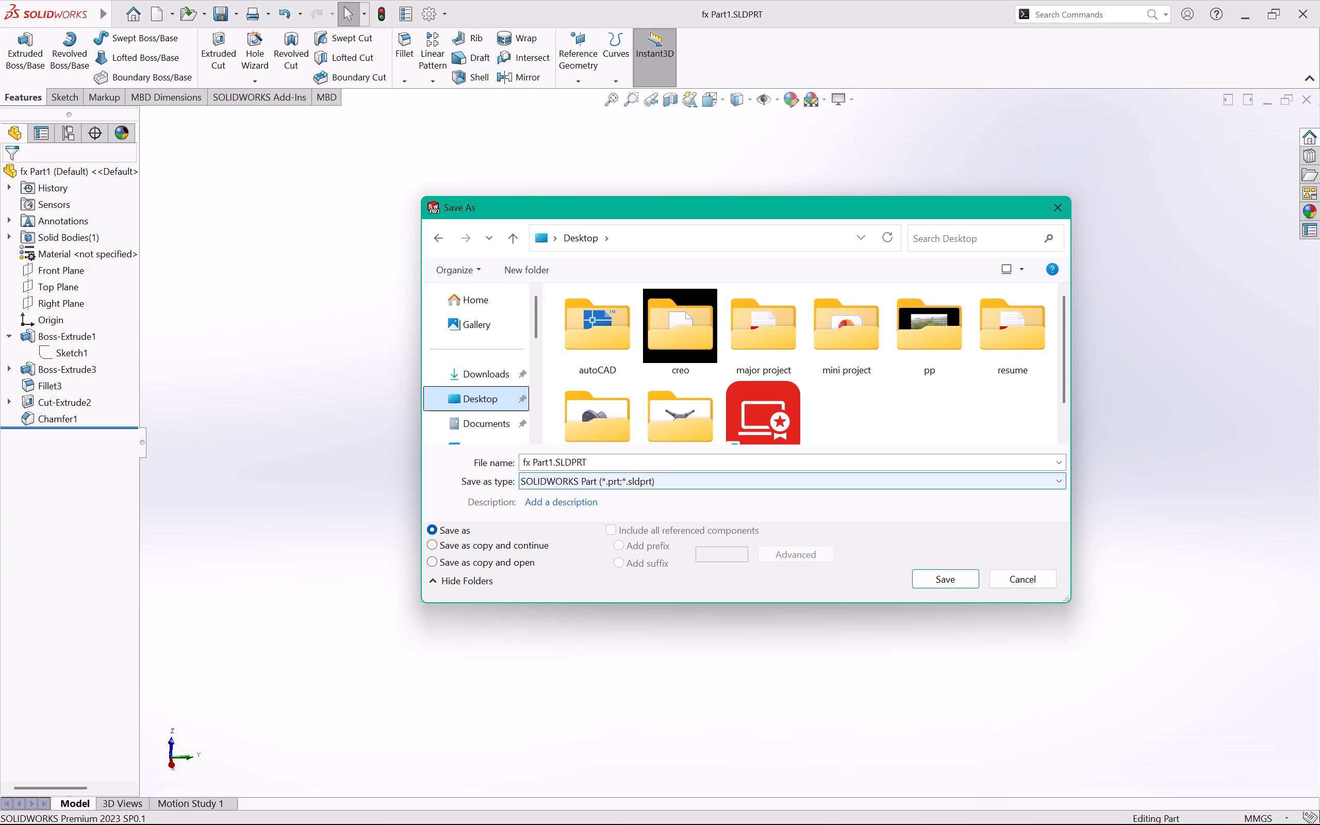
{"action": "left_click", "coordinate": [788, 481]}
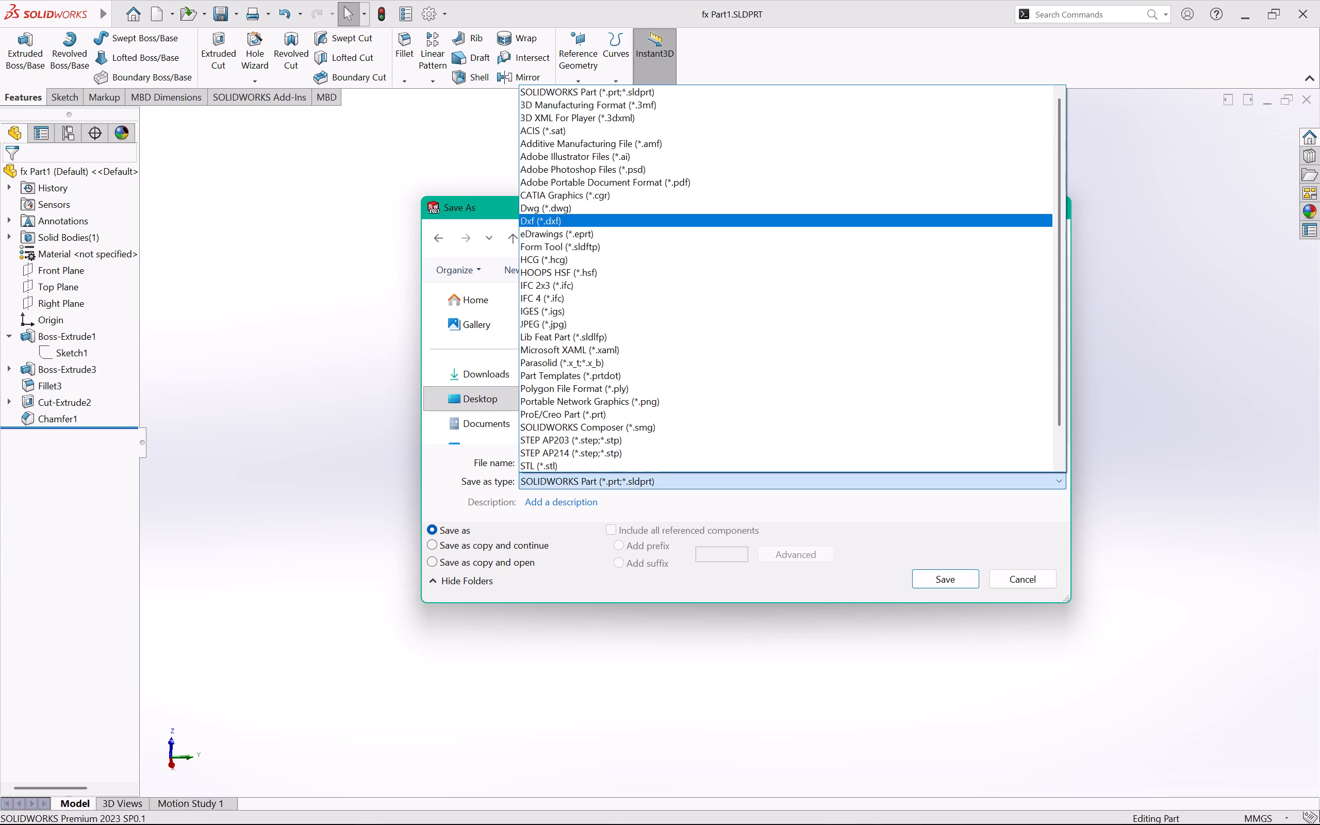
{"action": "left_click", "coordinate": [650, 187]}
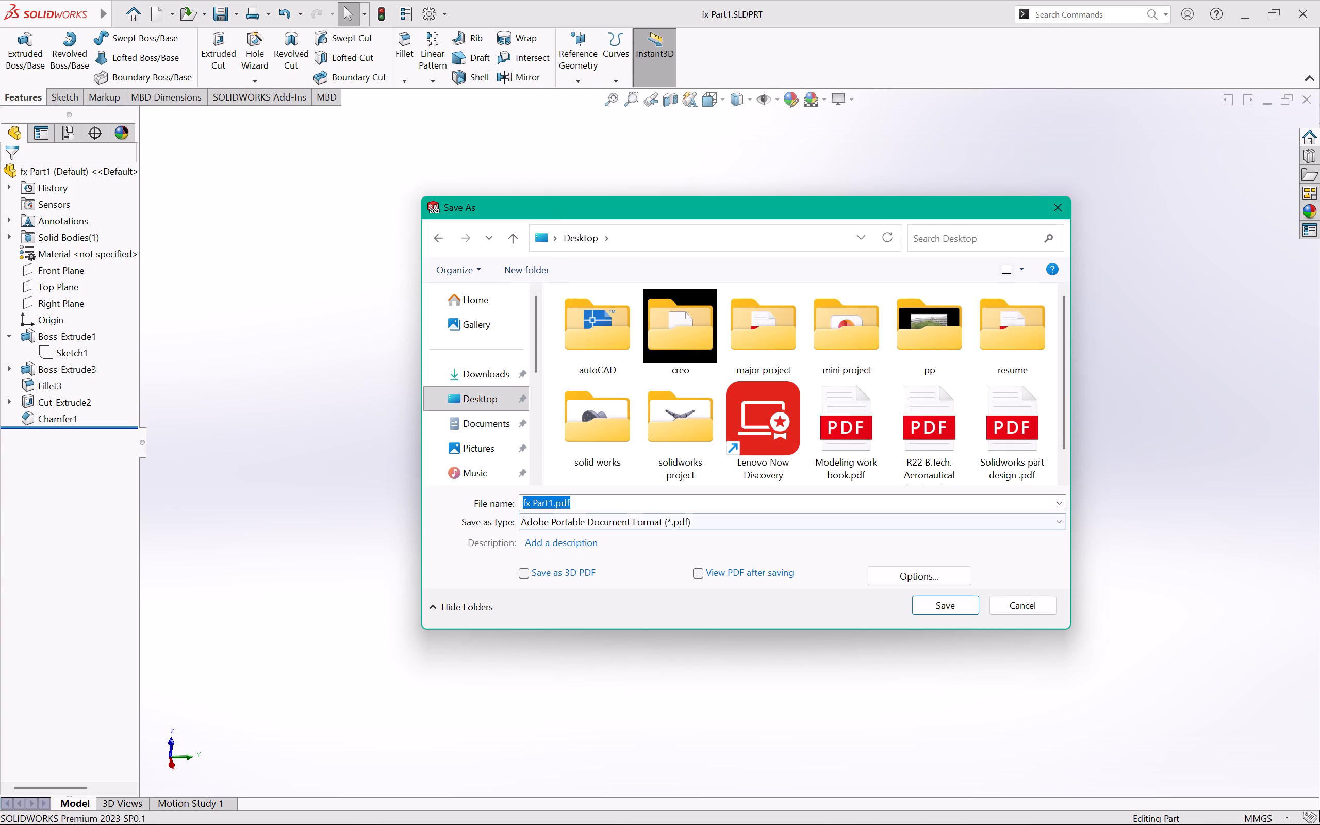
{"action": "left_click", "coordinate": [524, 573]}
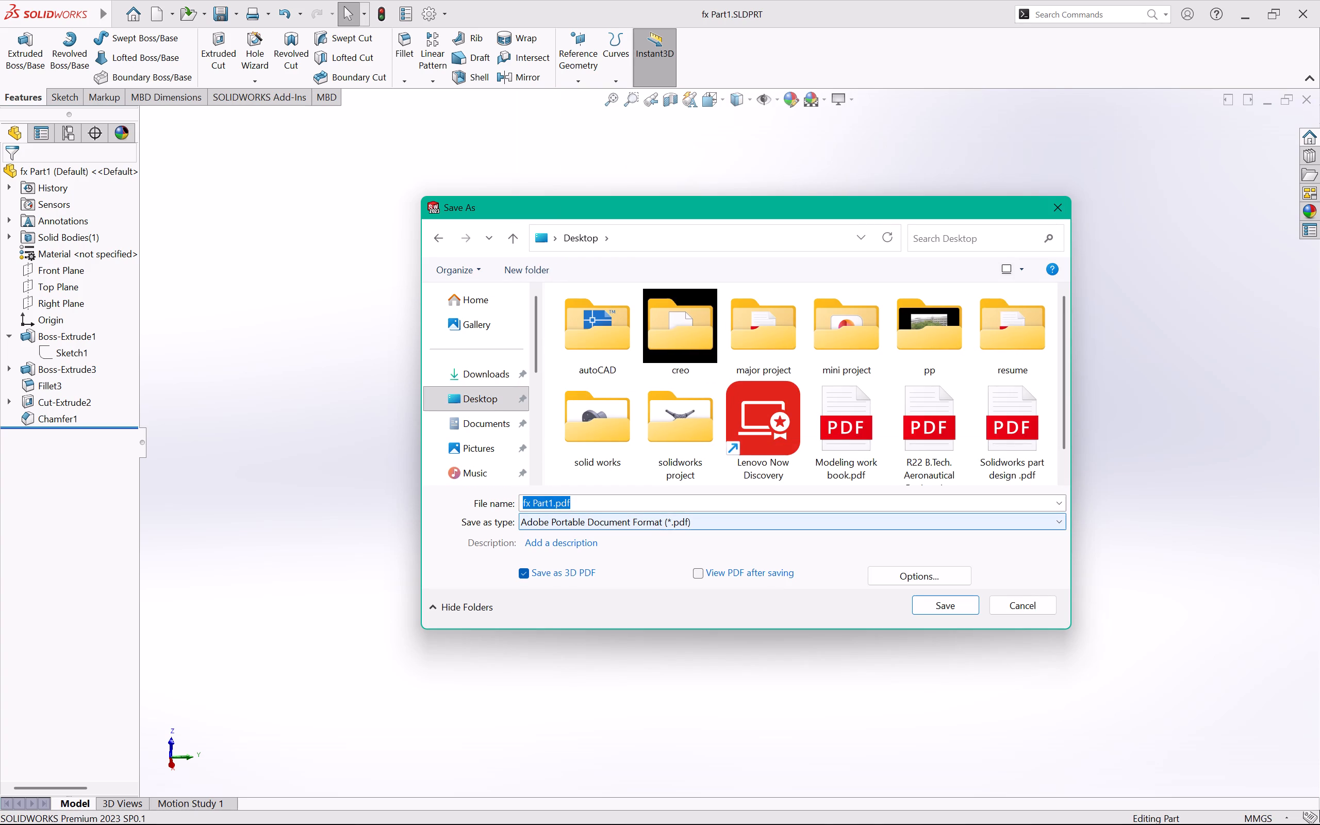
{"action": "left_click", "coordinate": [585, 509]}
{"action": "left_click", "coordinate": [588, 502]}
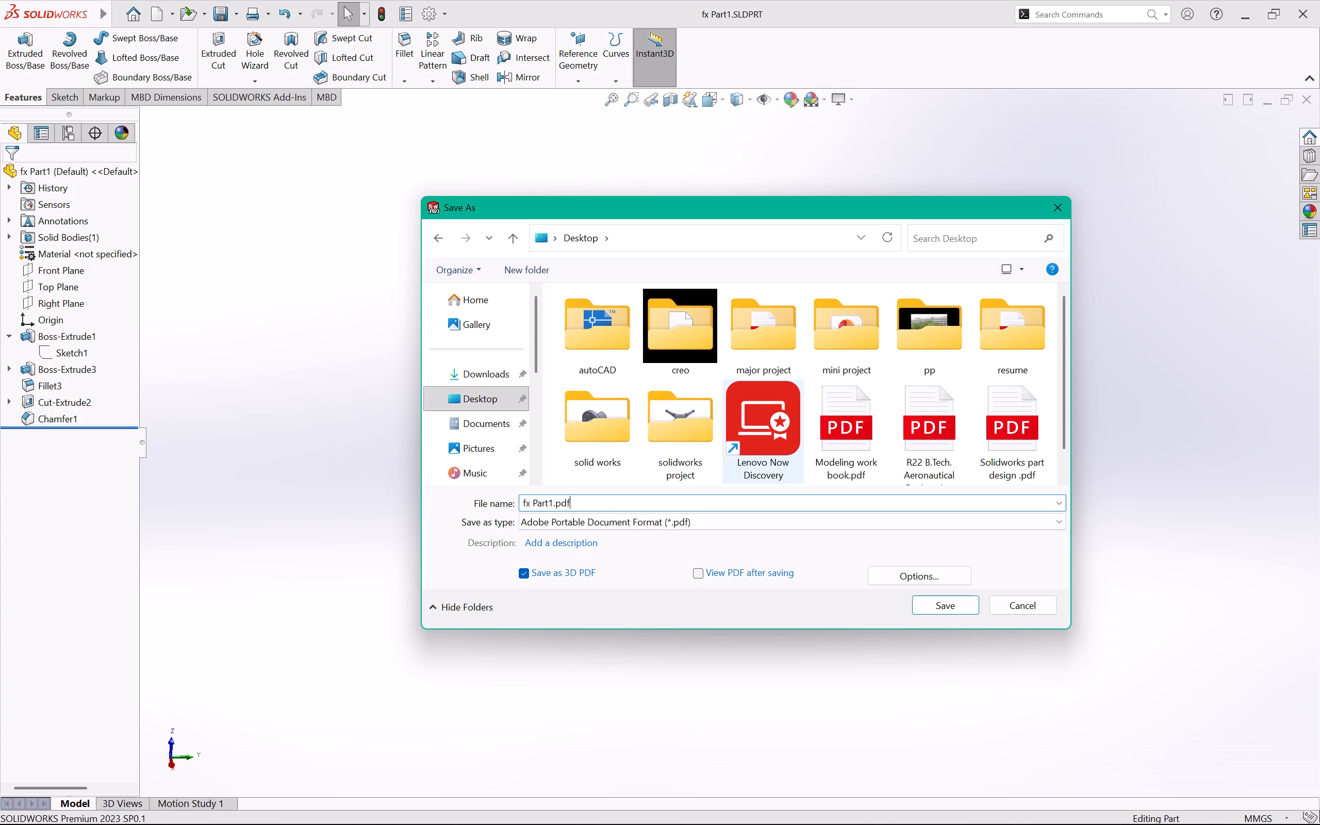
{"action": "scroll", "coordinate": [719, 422], "scroll_direction": "down", "scroll_amount": 1}
{"action": "scroll", "coordinate": [675, 427], "scroll_direction": "down", "scroll_amount": 3}
{"action": "left_click", "coordinate": [950, 607]}
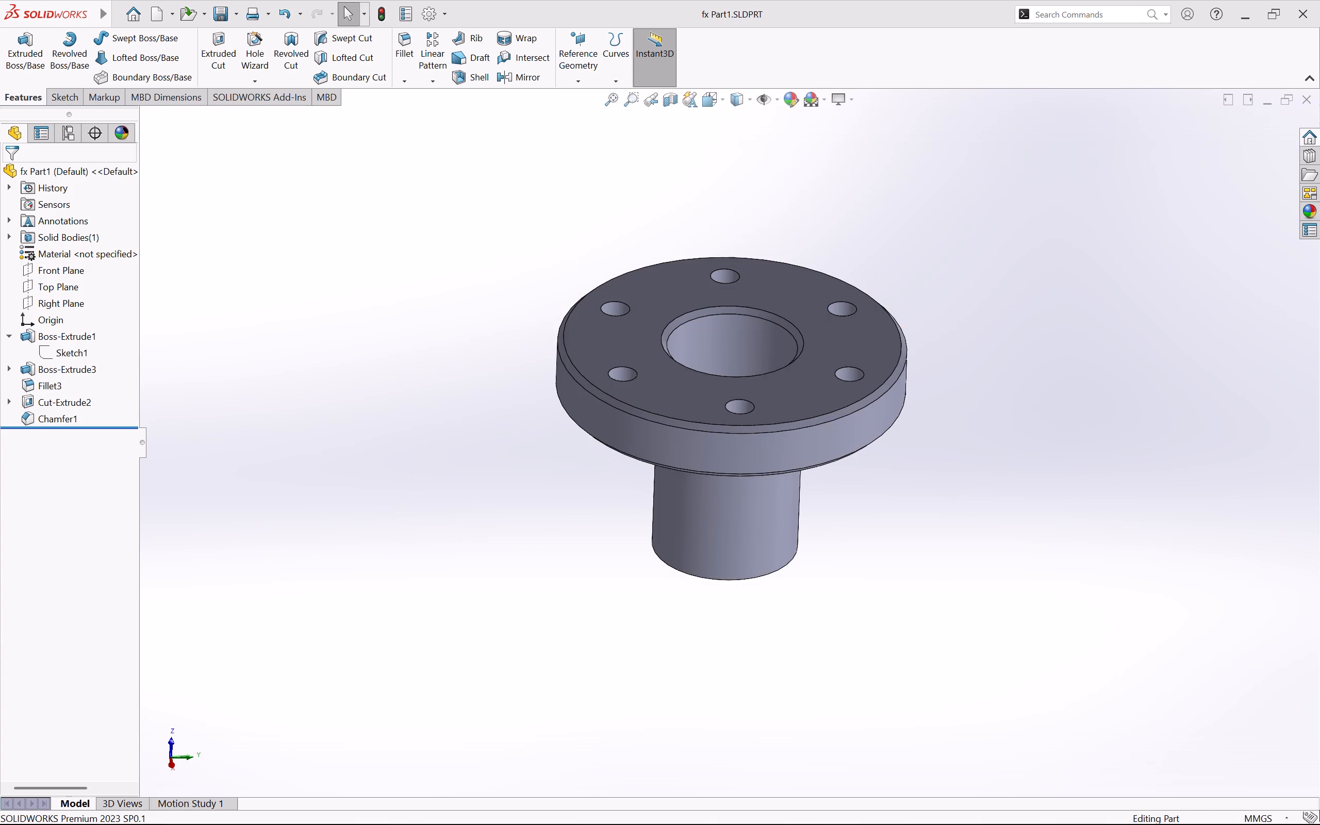